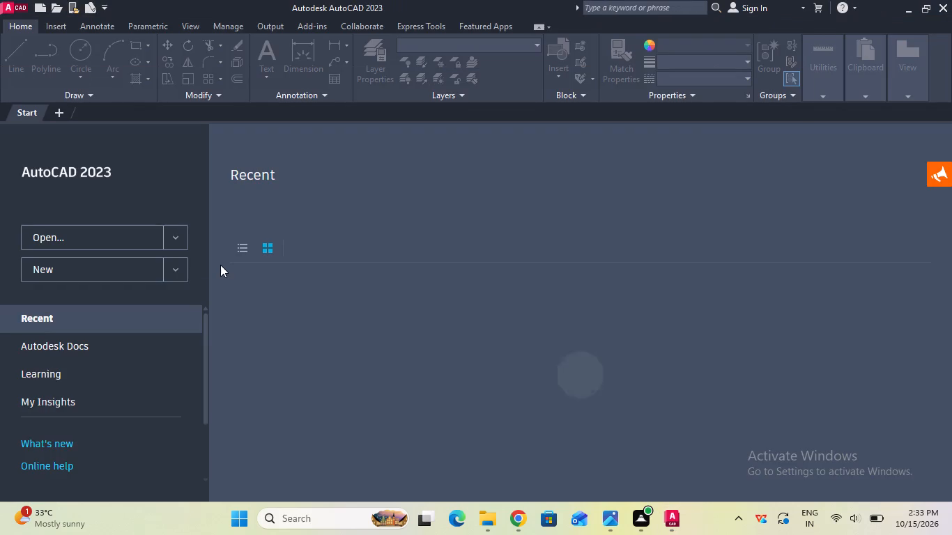
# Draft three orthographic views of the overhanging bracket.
# Create a new drawing.
pyautogui.click(138, 268)
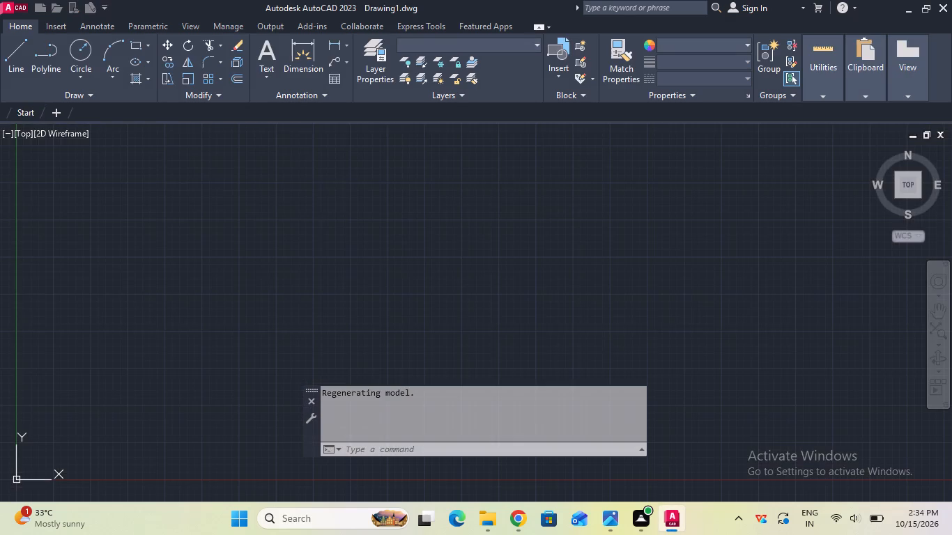
# Turn on the command log file with LOGFILEON.
pyautogui.click(417, 440)
pyautogui.click(405, 451)
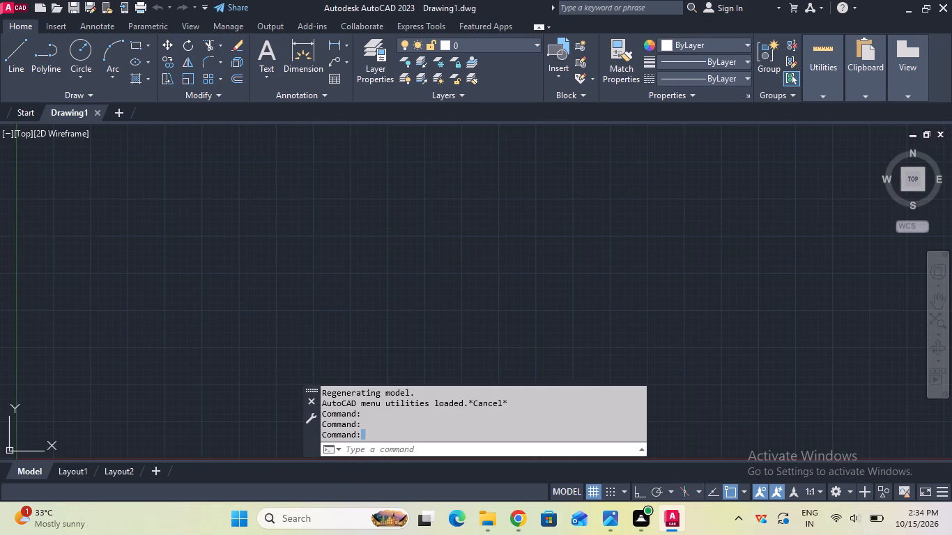
pyautogui.write('lo')
pyautogui.write('gf')
pyautogui.write('il')
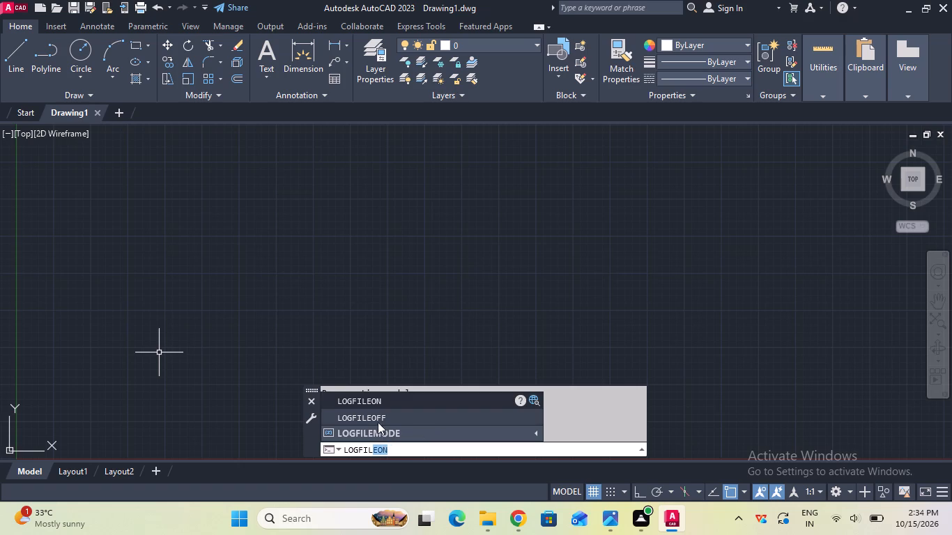
pyautogui.click(378, 401)
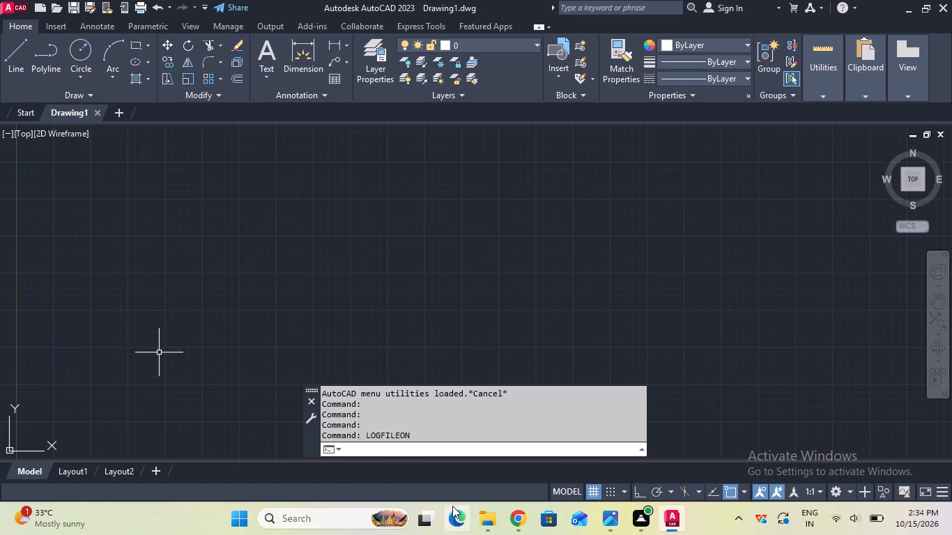
# Configure the drawing units with length precision 0 and millimeters as the insertion scale.
pyautogui.click(447, 447)
pyautogui.write('units')
pyautogui.press('Return')
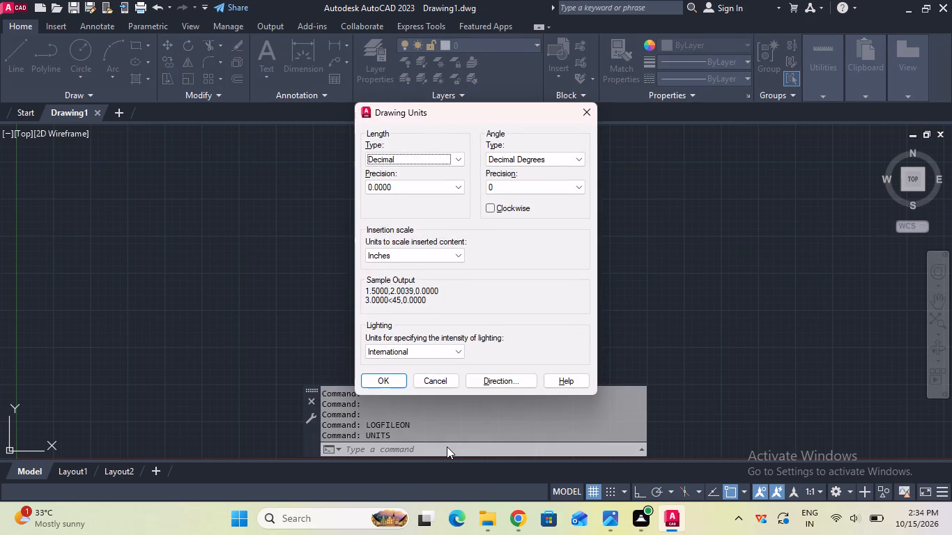
pyautogui.click(376, 185)
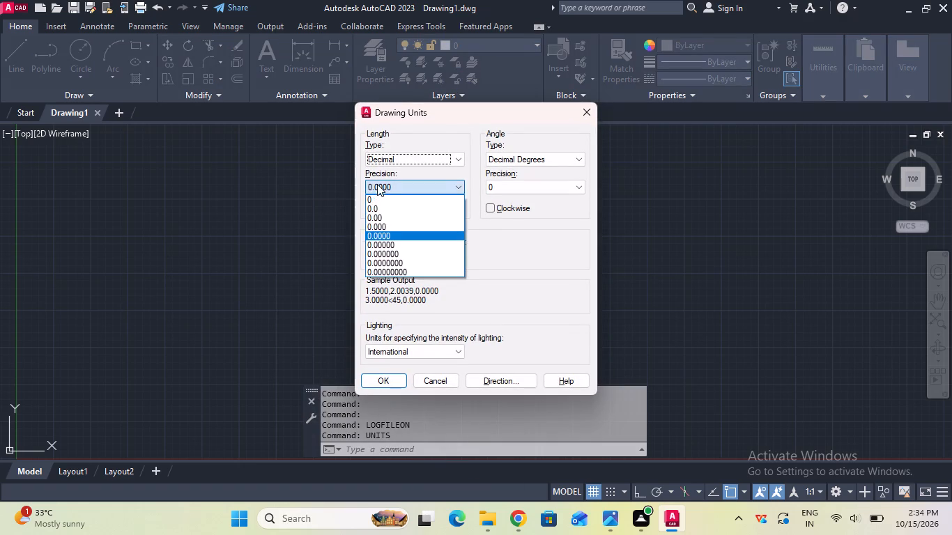
pyautogui.click(386, 198)
pyautogui.click(422, 249)
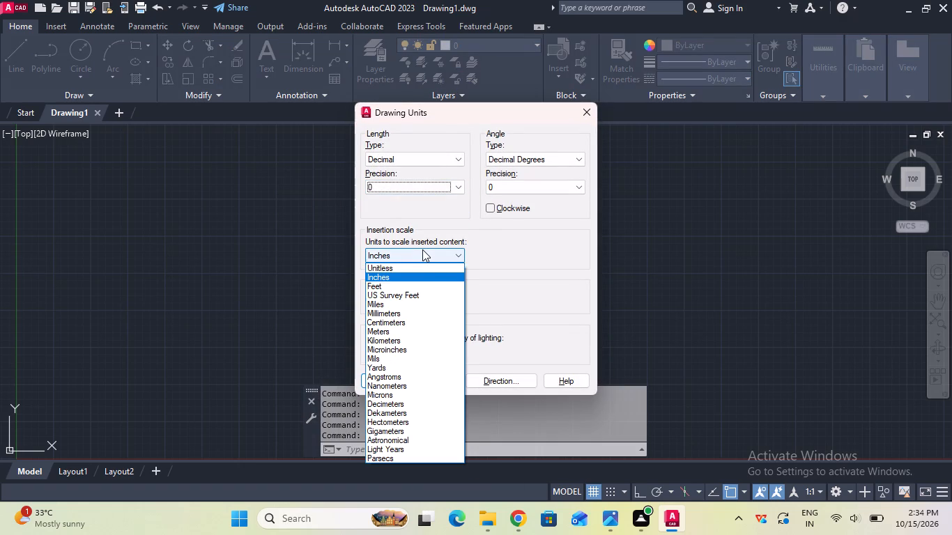
pyautogui.click(434, 316)
pyautogui.click(403, 380)
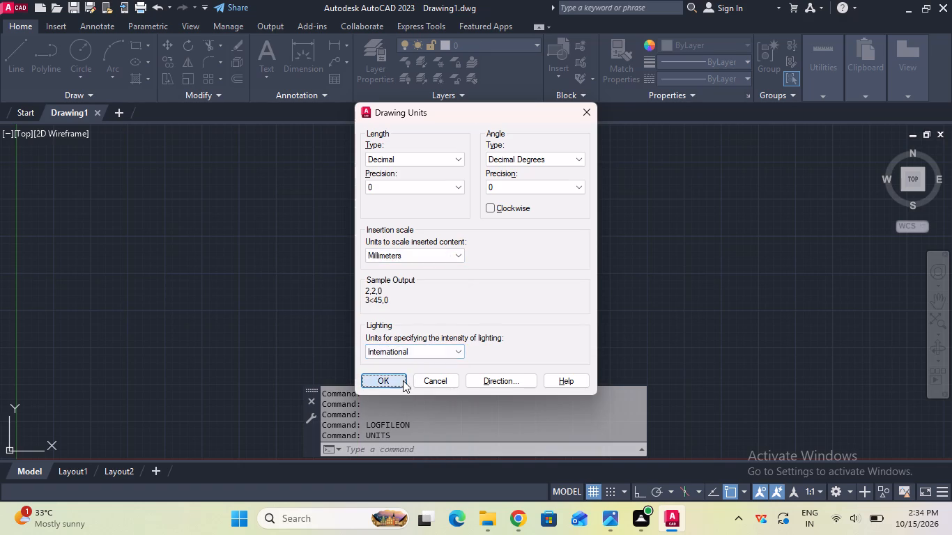
# Modify the Standard dimension style to use text height 6 and ISO standard text alignment.
pyautogui.click(380, 440)
pyautogui.click(375, 447)
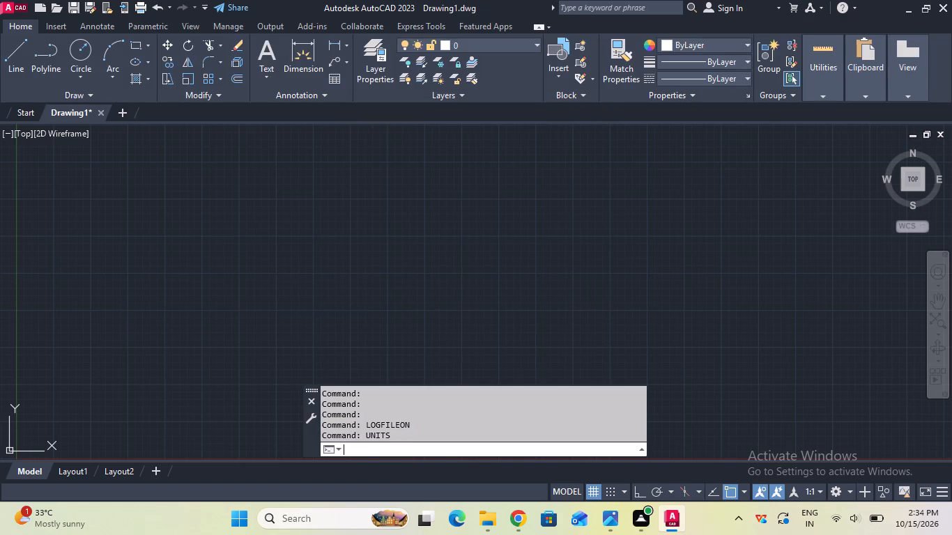
pyautogui.press('d')
pyautogui.press('Return')
pyautogui.click(606, 232)
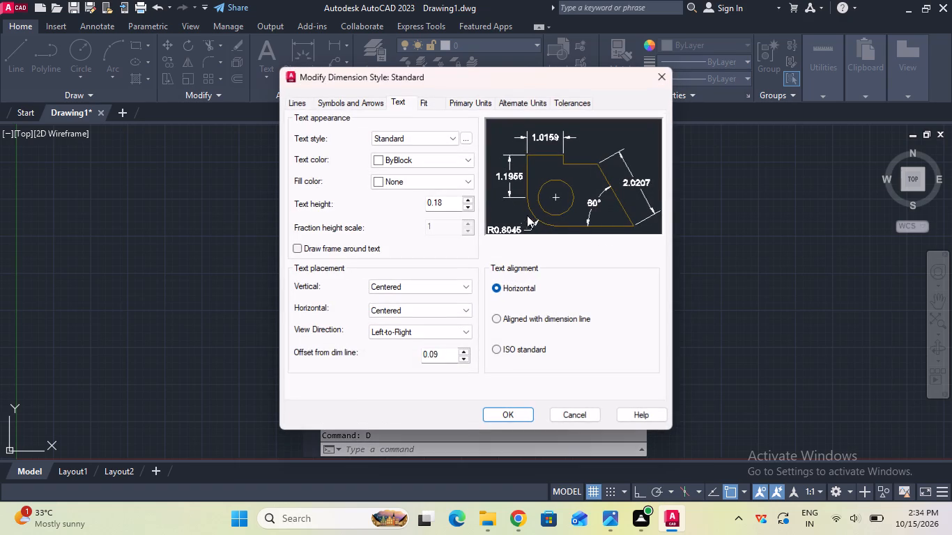
pyautogui.click(445, 196)
pyautogui.click(444, 205)
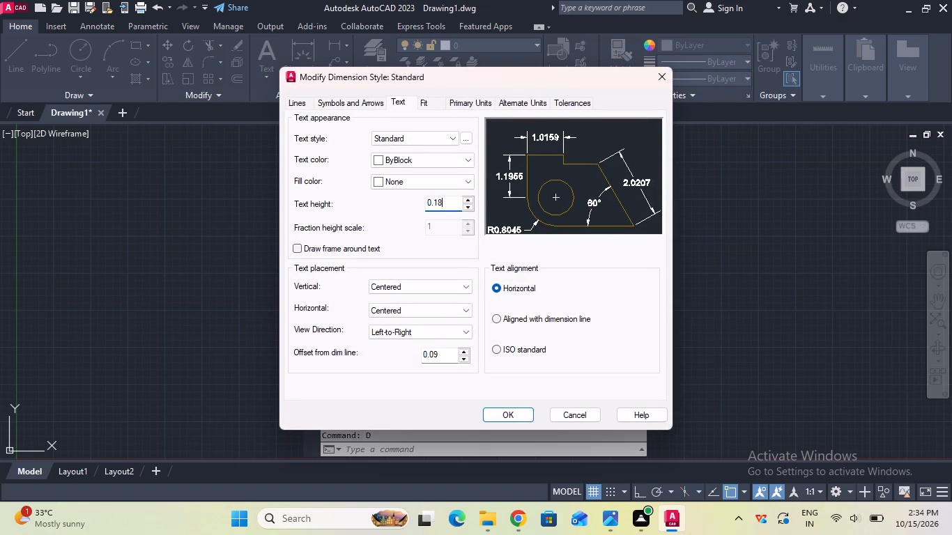
pyautogui.press('BackSpace')
pyautogui.press('BackSpace')
pyautogui.press('BackSpace')
pyautogui.press('BackSpace')
pyautogui.press('BackSpace')
pyautogui.press('BackSpace')
pyautogui.press('BackSpace')
pyautogui.press('BackSpace')
pyautogui.press('BackSpace')
pyautogui.press('BackSpace')
pyautogui.press('BackSpace')
pyautogui.press('BackSpace')
pyautogui.press('6')
pyautogui.click(509, 353)
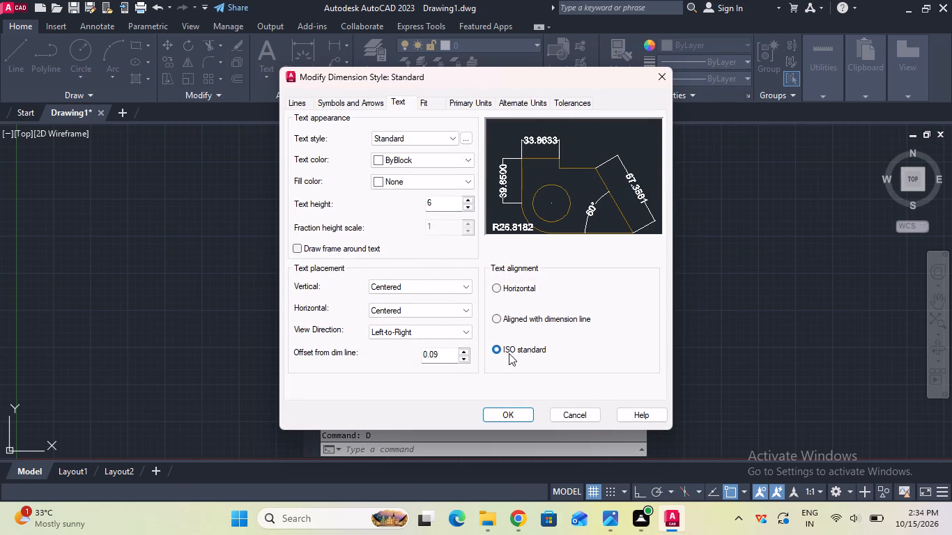
# Set the Standard dimension style's linear dimension precision to 0 and make the style current.
pyautogui.click(450, 109)
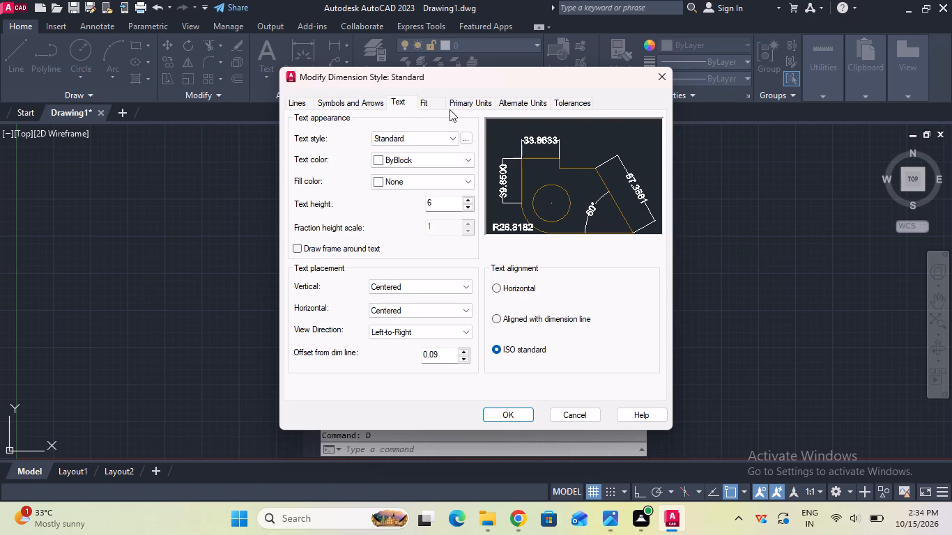
pyautogui.click(452, 102)
pyautogui.click(433, 155)
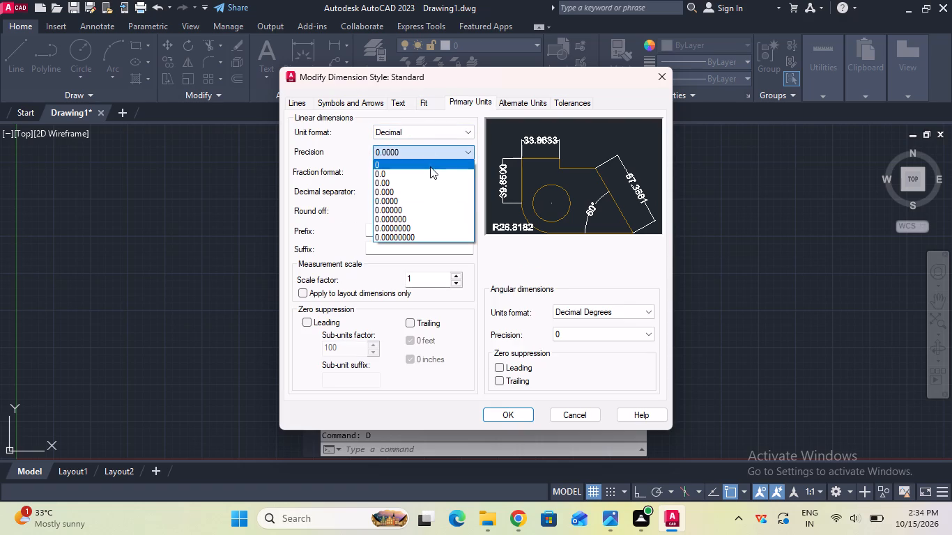
pyautogui.click(430, 166)
pyautogui.click(501, 410)
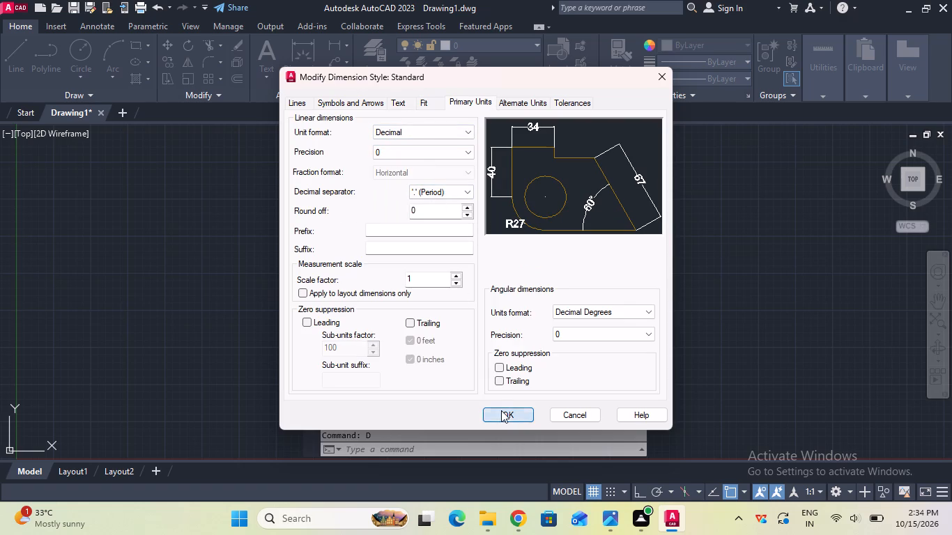
pyautogui.click(601, 183)
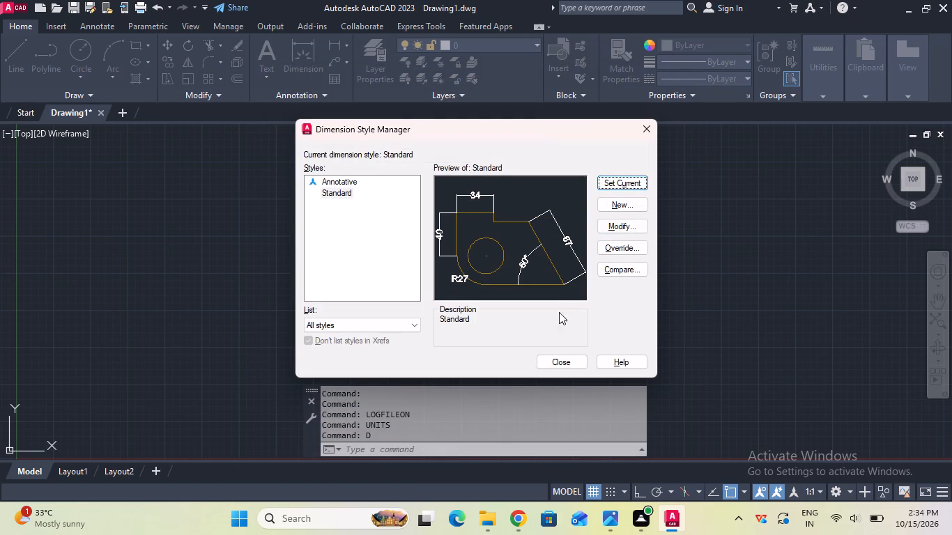
pyautogui.click(554, 362)
# Set the model space limits with lower-left corner 0,0 and upper-right corner 100,100.
pyautogui.click(505, 449)
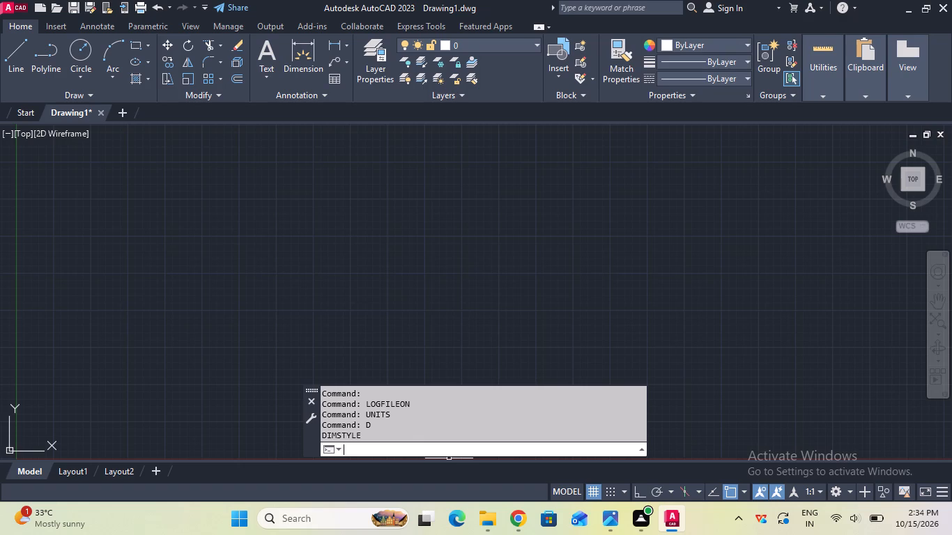
pyautogui.write('lim')
pyautogui.press('Return')
pyautogui.write('0,0')
pyautogui.press('Return')
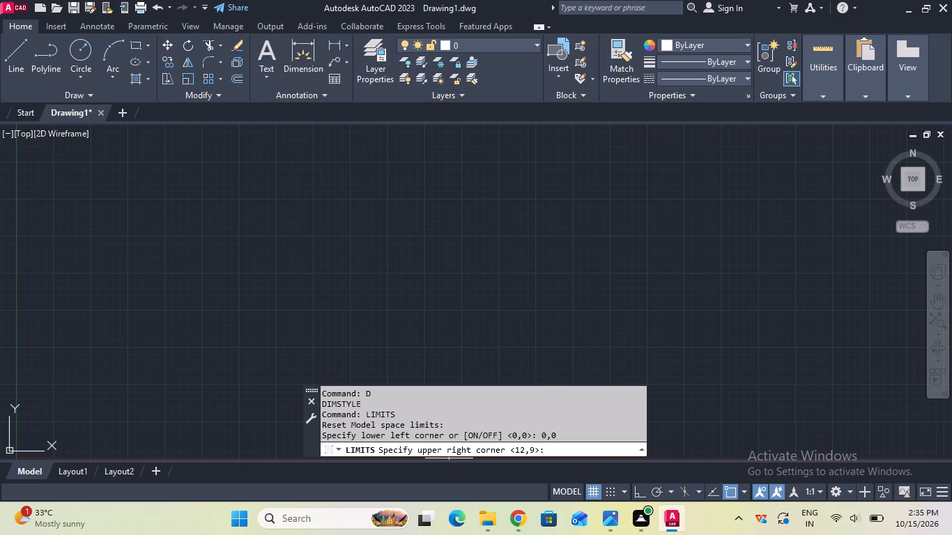
pyautogui.write('100,100')
pyautogui.press('Return')
pyautogui.press('z')
pyautogui.press('Return')
pyautogui.press('a')
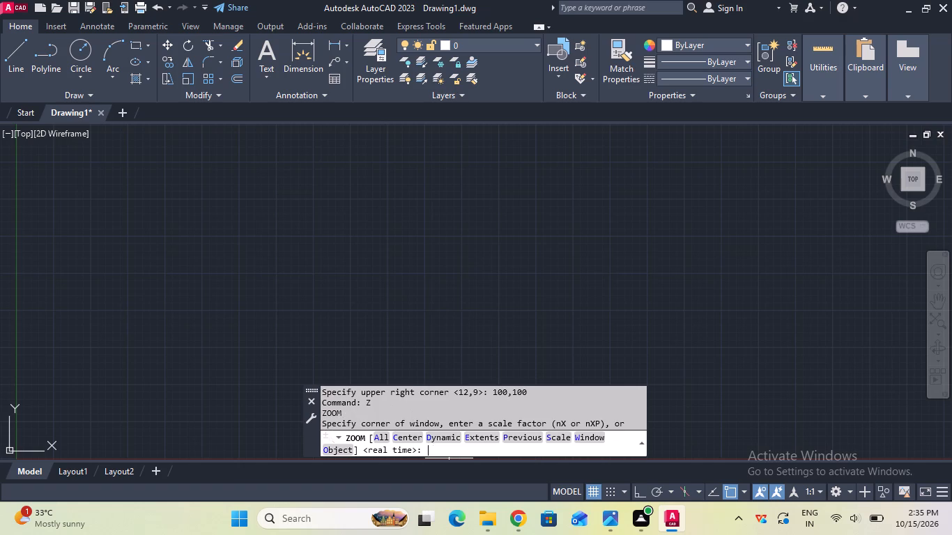
pyautogui.press('Return')
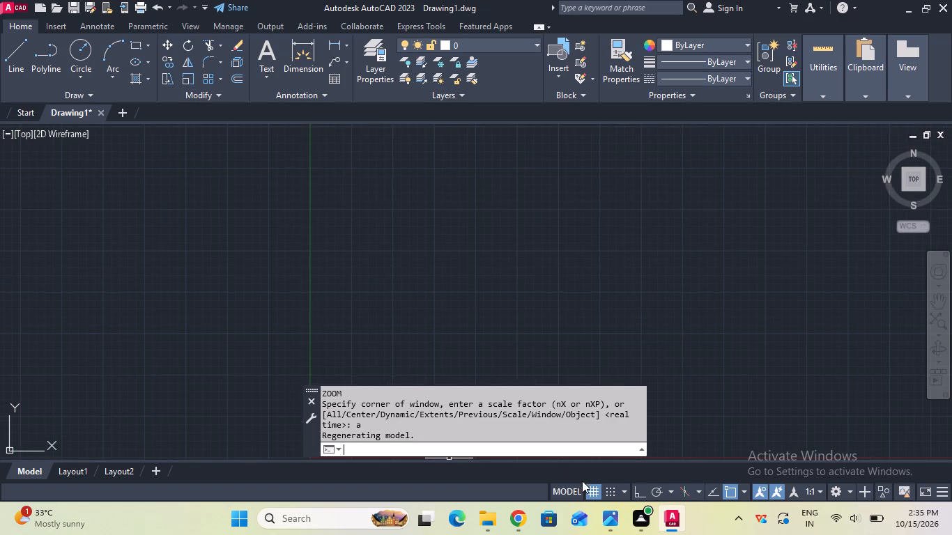
# Turn on Ortho mode.
pyautogui.click(638, 499)
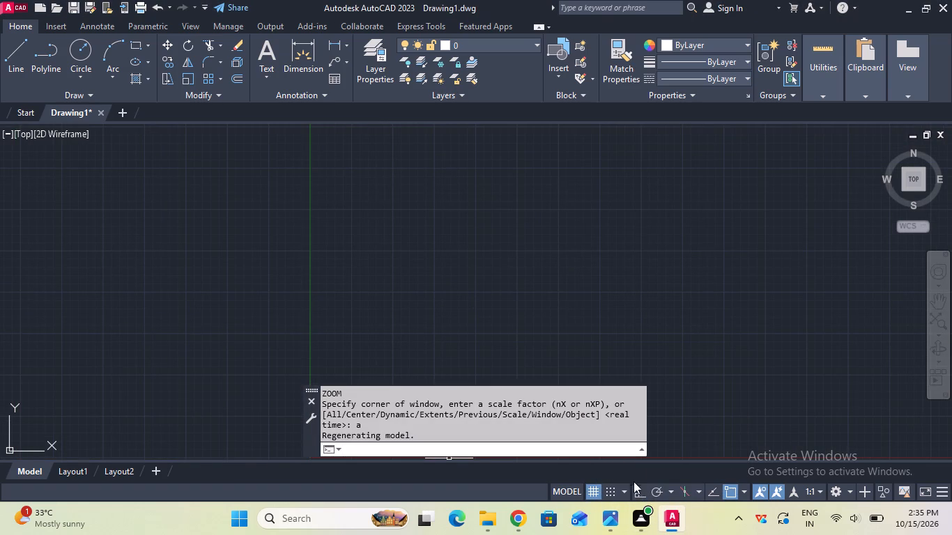
pyautogui.click(636, 483)
pyautogui.click(637, 490)
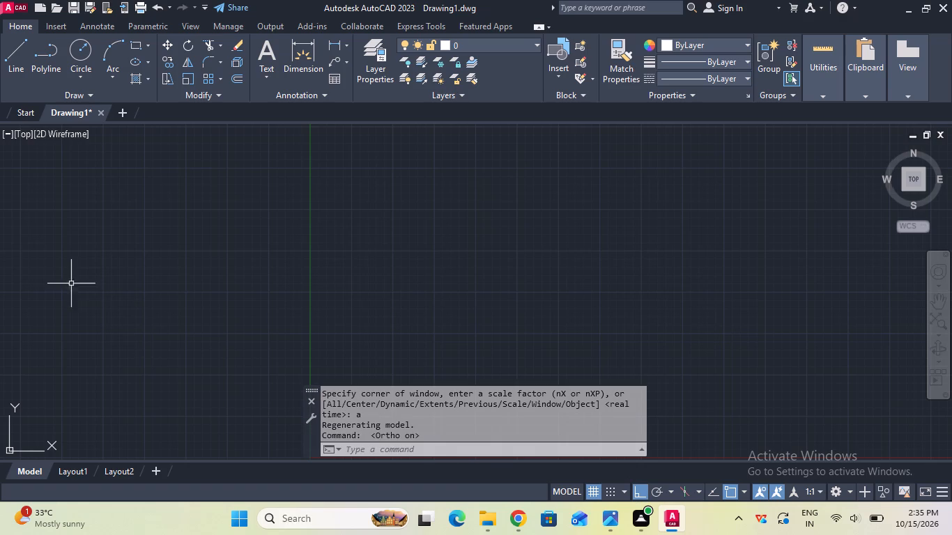
# Check the reference image in Photos and draw the front view's horizontal base line 110 mm long.
pyautogui.click(15, 76)
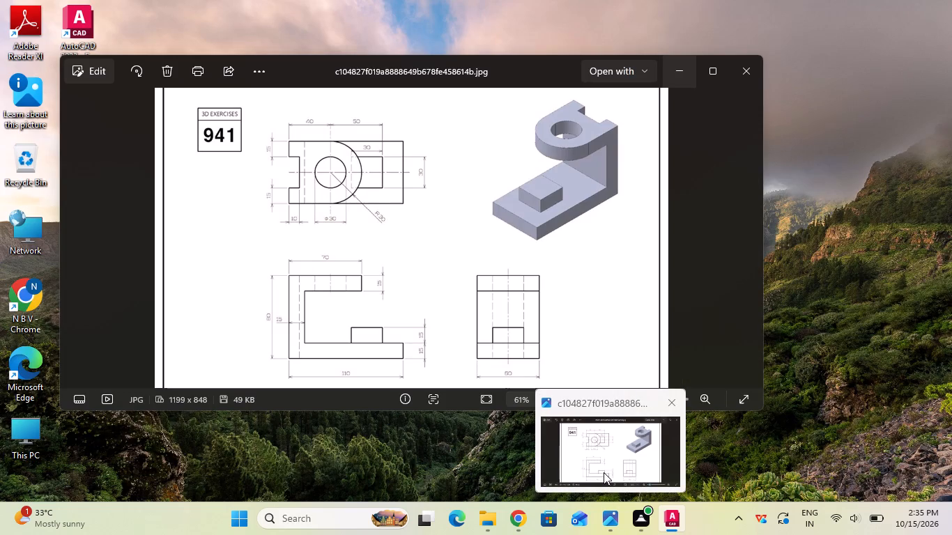
pyautogui.click(604, 472)
pyautogui.scroll(4, 401, 392)
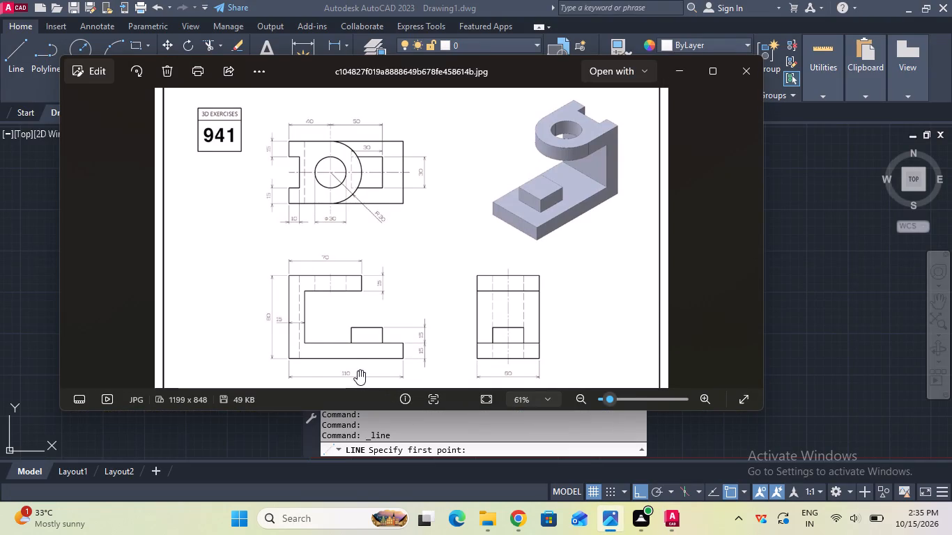
pyautogui.scroll(7, 358, 369)
pyautogui.scroll(-4, 348, 361)
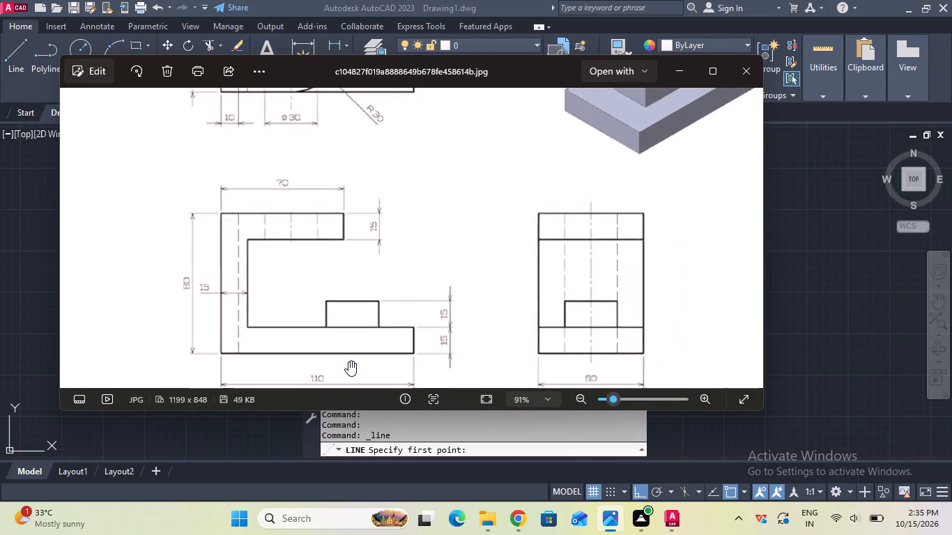
pyautogui.click(618, 525)
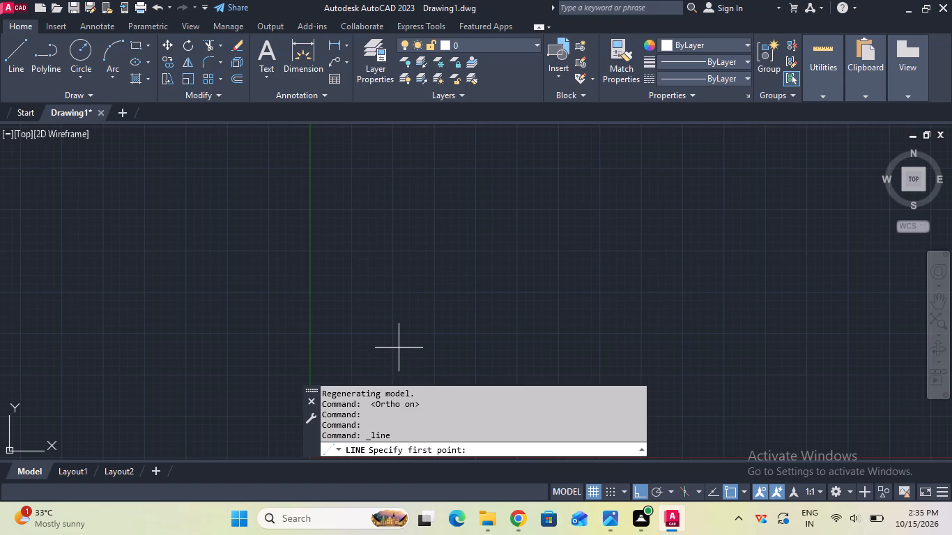
pyautogui.click(399, 348)
pyautogui.write('11')
pyautogui.press('0')
pyautogui.press('Return')
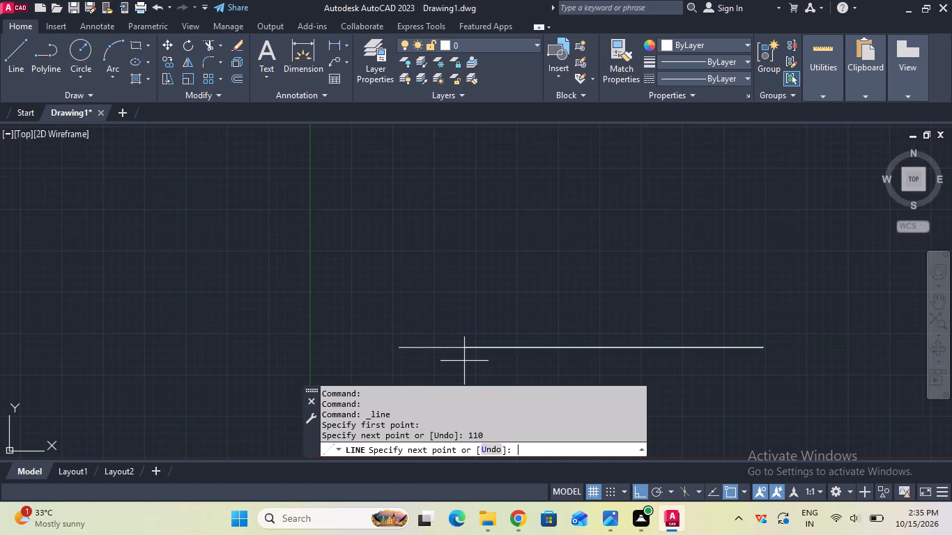
pyautogui.press('Escape')
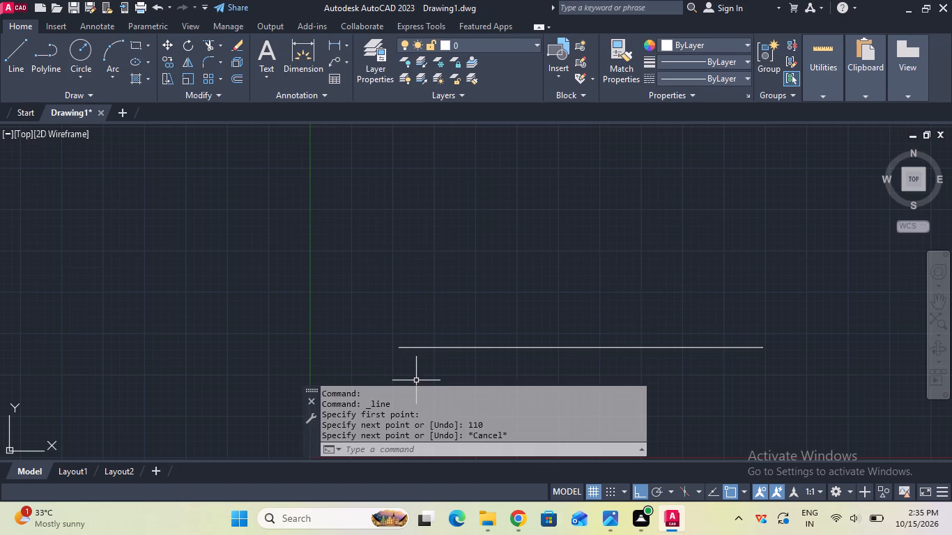
# Check the front view in the Photos reference image and draw an 80 mm vertical line up from the base line's left end.
pyautogui.click(5, 72)
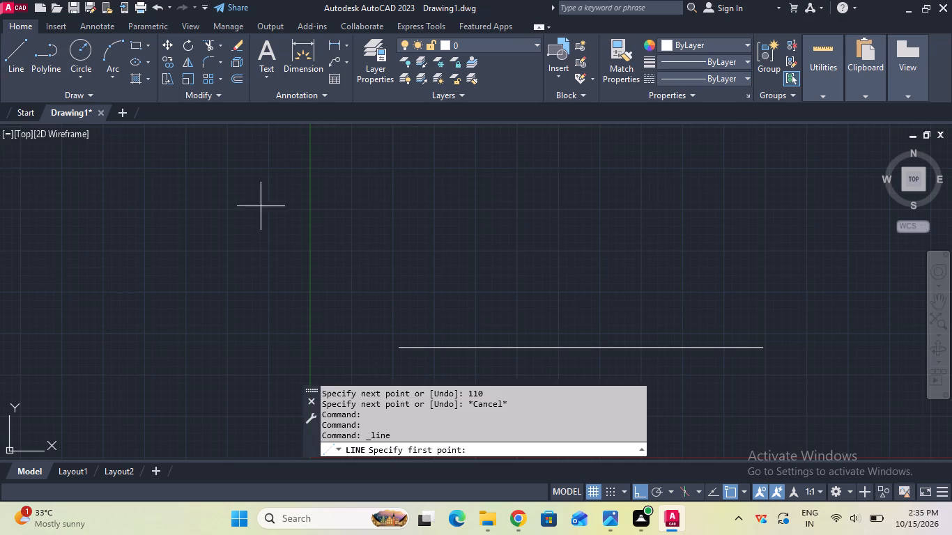
pyautogui.click(401, 344)
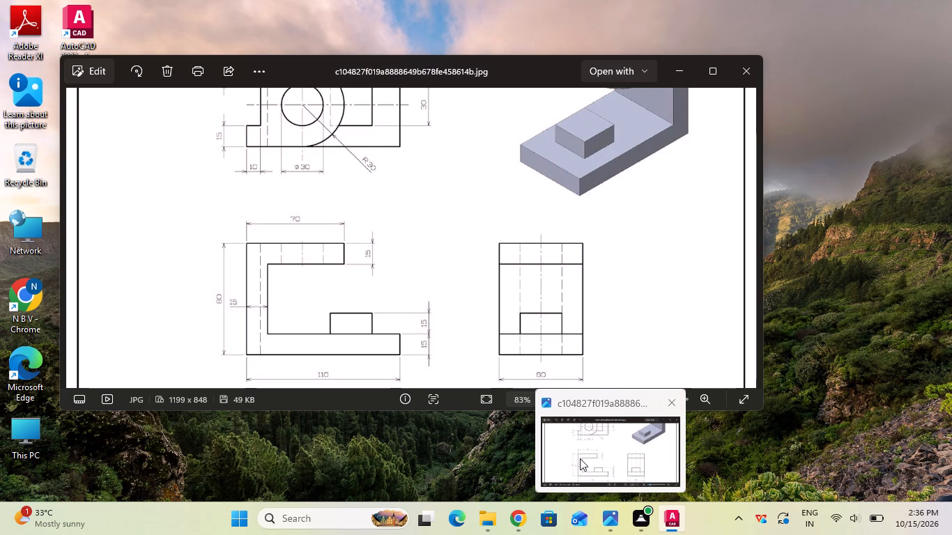
pyautogui.click(580, 458)
pyautogui.scroll(6, 297, 319)
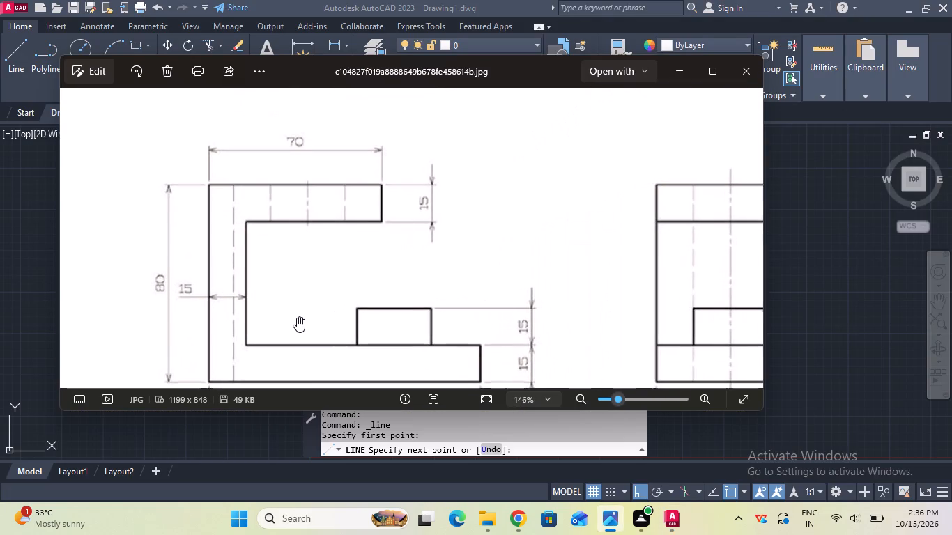
pyautogui.moveTo(297, 317); pyautogui.dragTo(370, 315, button='middle')
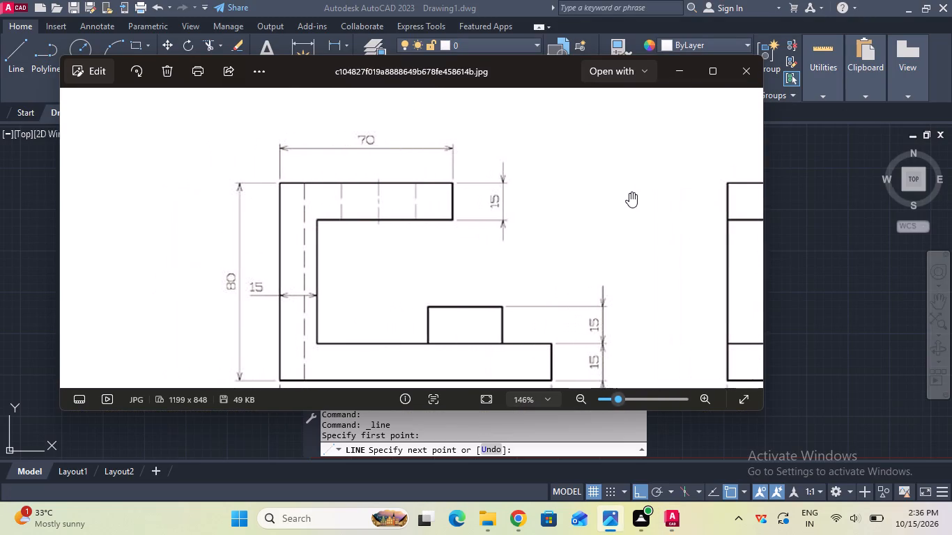
pyautogui.click(670, 75)
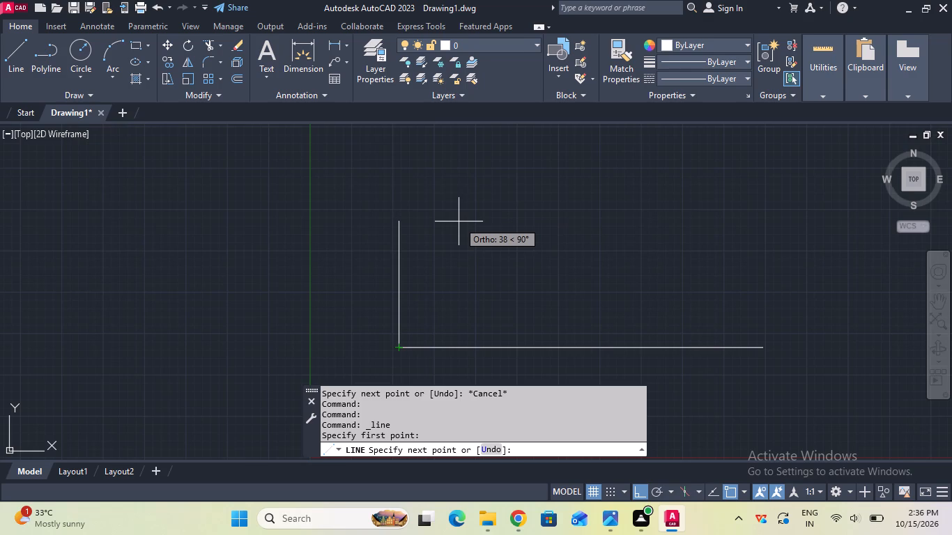
pyautogui.write('80')
pyautogui.press('Return')
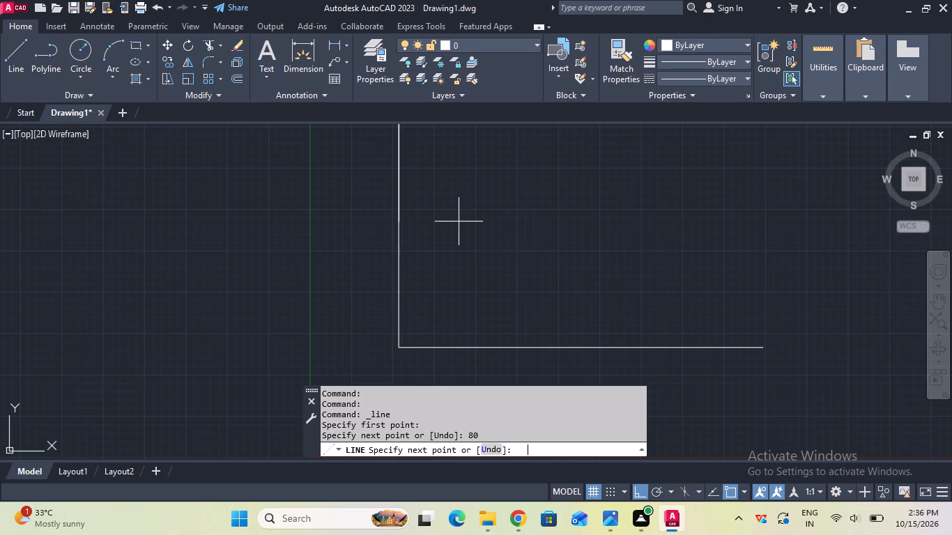
# Continue the outline with the upper arm: 70 mm right, 15 mm down and 55 mm back left.
pyautogui.scroll(-3, 462, 227)
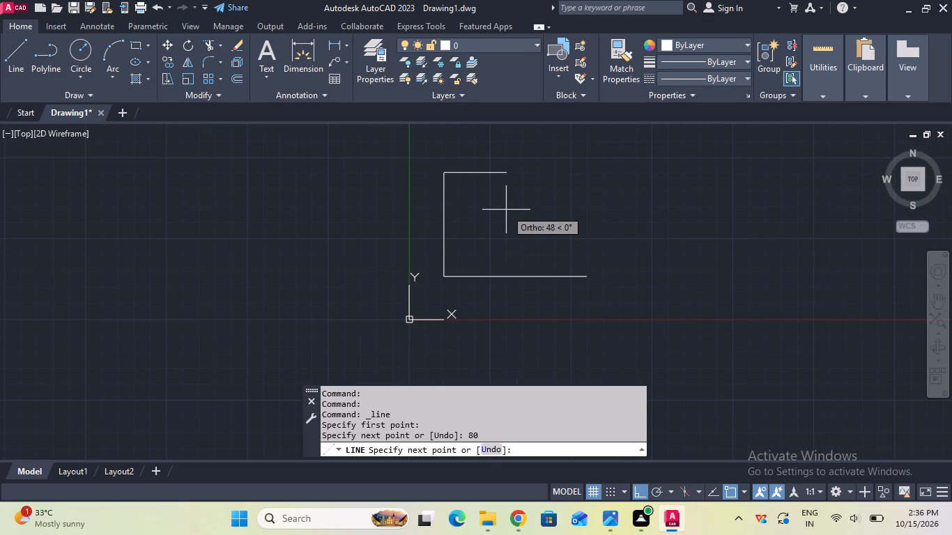
pyautogui.write('70')
pyautogui.press('Return')
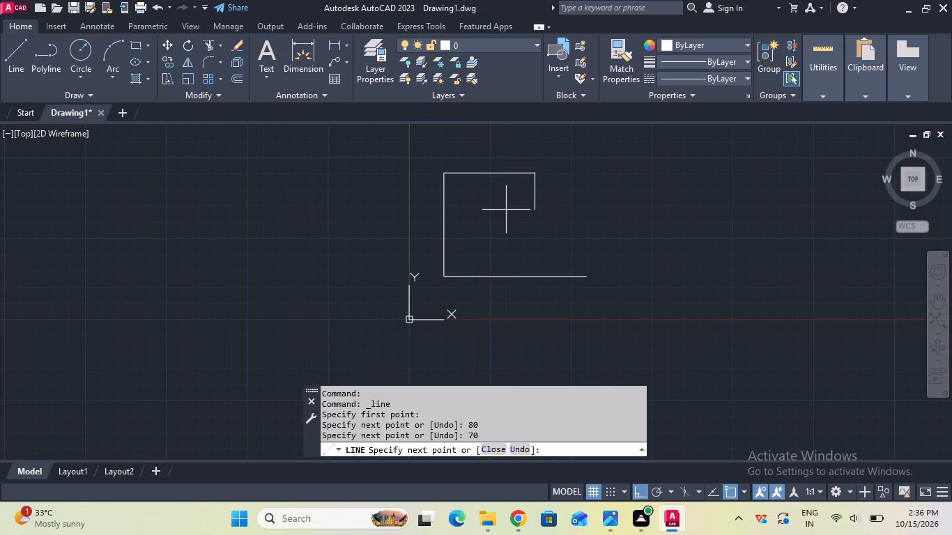
pyautogui.press('1')
pyautogui.press('5')
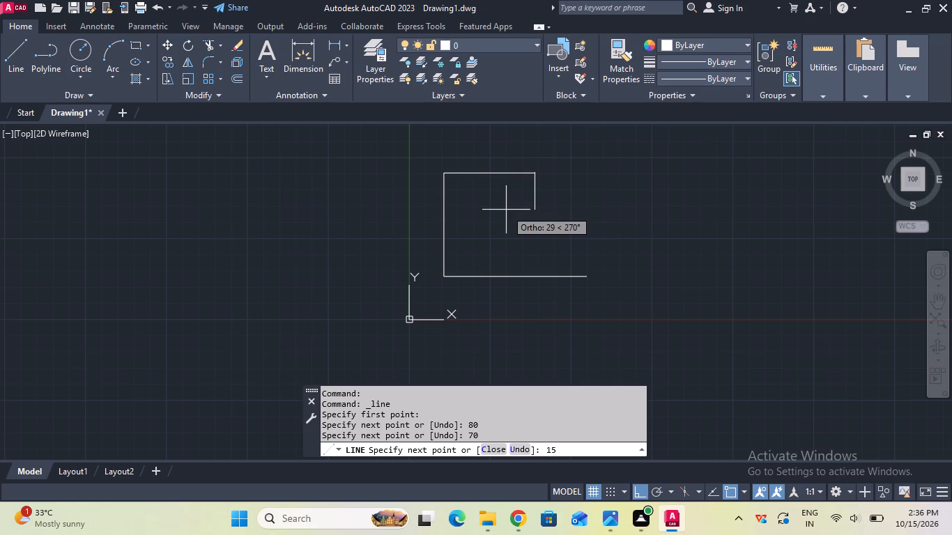
pyautogui.press('Return')
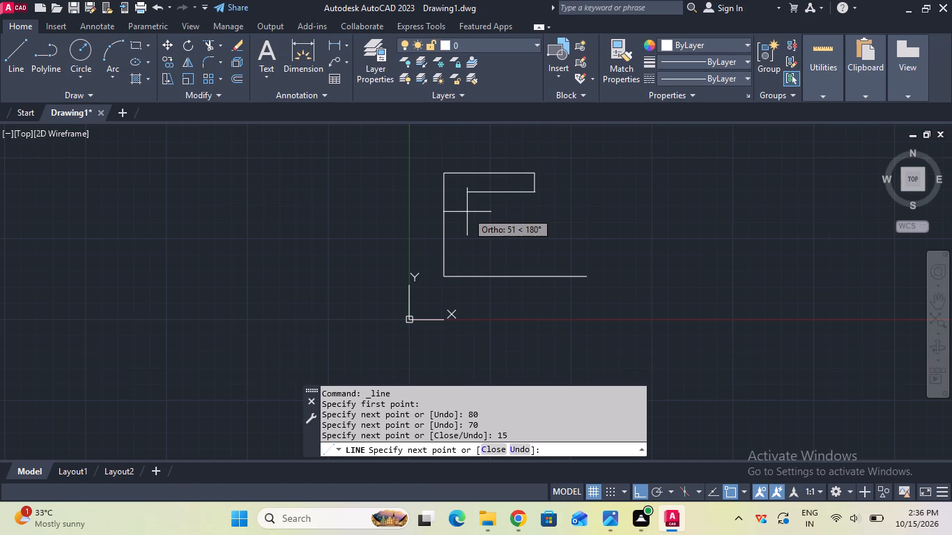
pyautogui.write('55')
pyautogui.press('Return')
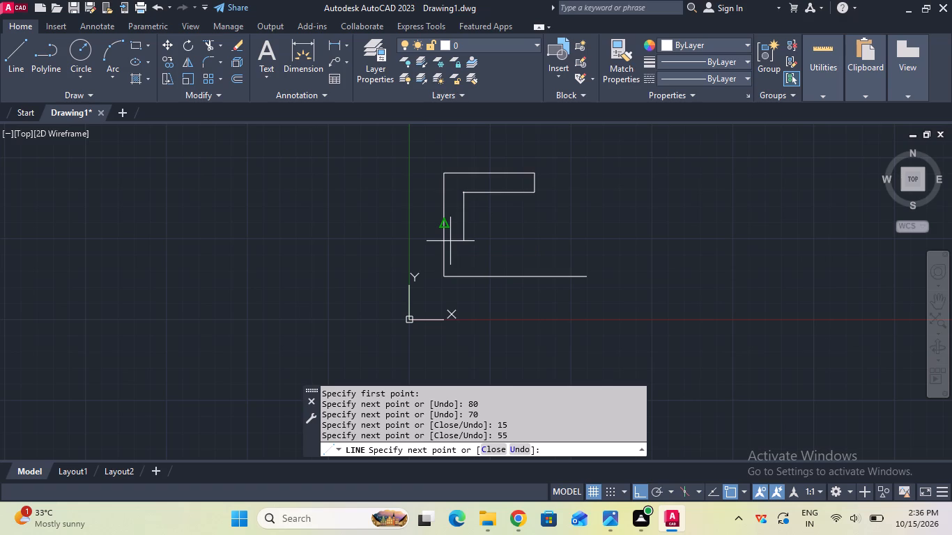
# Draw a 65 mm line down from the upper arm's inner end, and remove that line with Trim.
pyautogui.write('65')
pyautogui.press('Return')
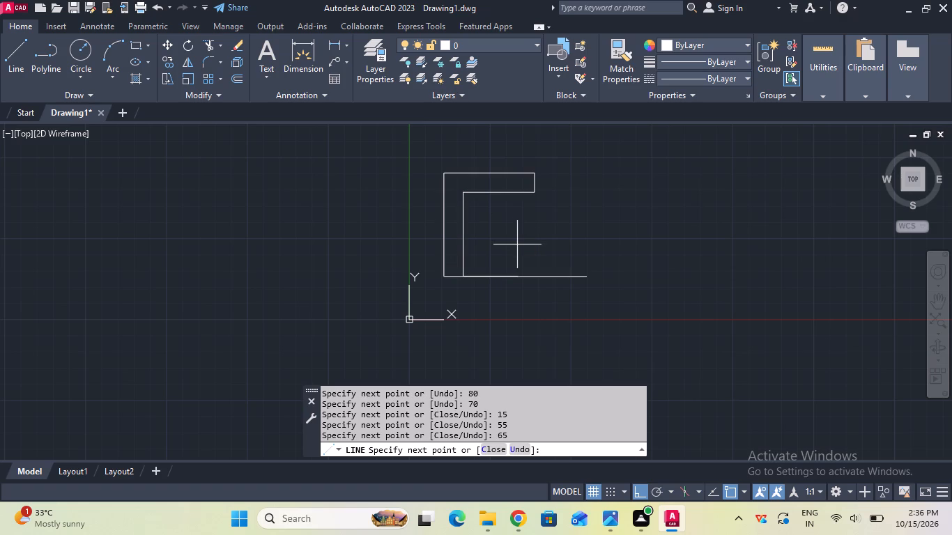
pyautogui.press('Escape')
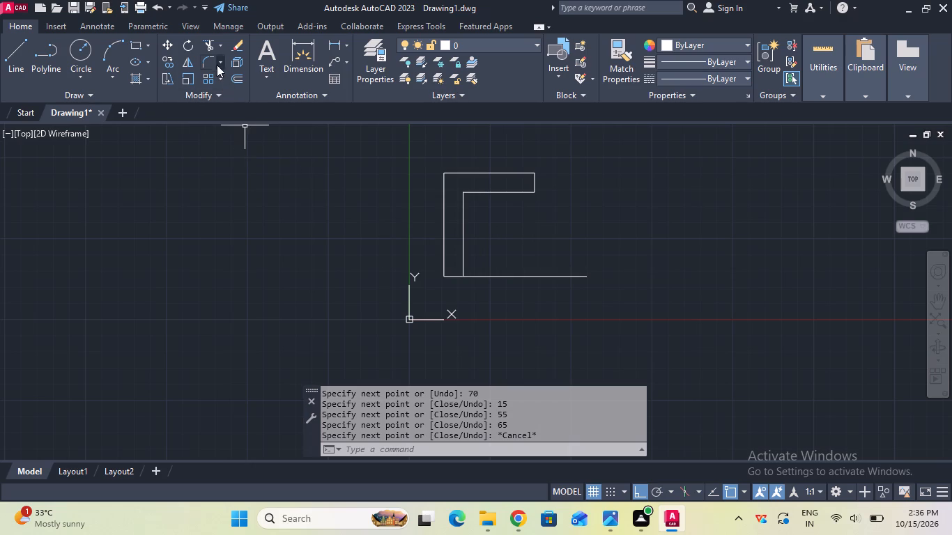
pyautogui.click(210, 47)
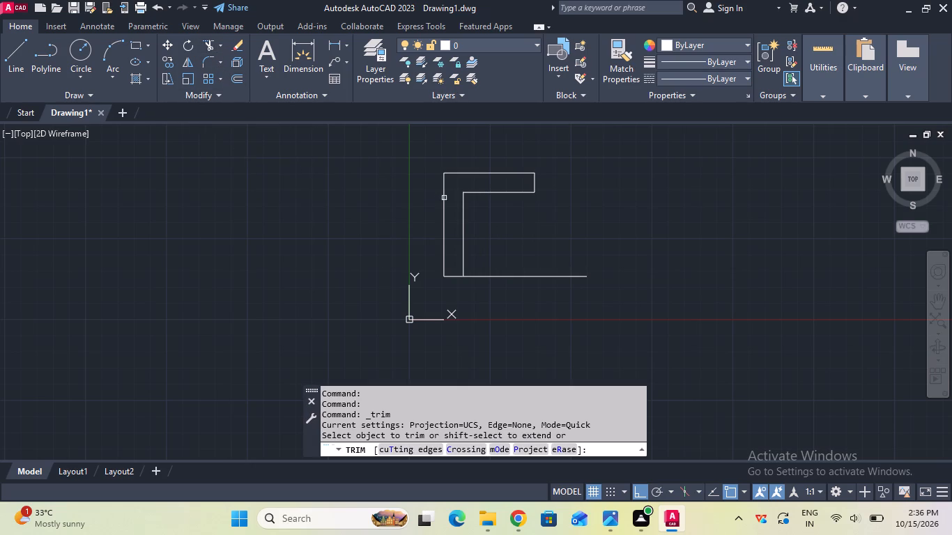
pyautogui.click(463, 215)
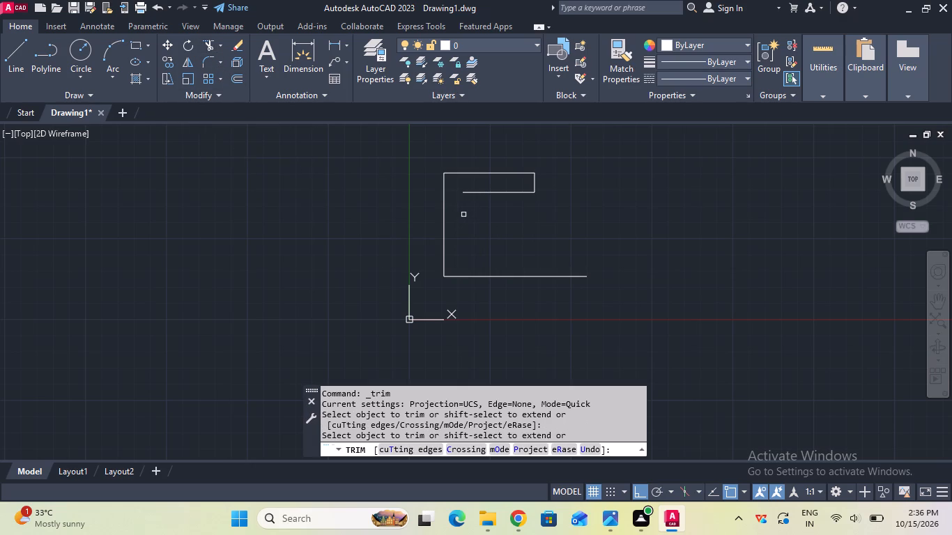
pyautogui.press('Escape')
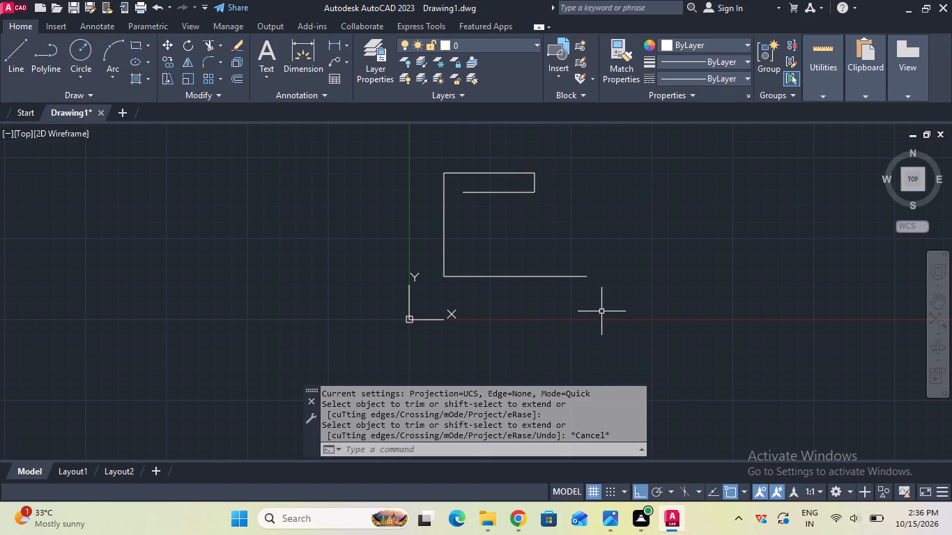
# Draw a 15 mm vertical line up from the base line's right end.
pyautogui.click(8, 71)
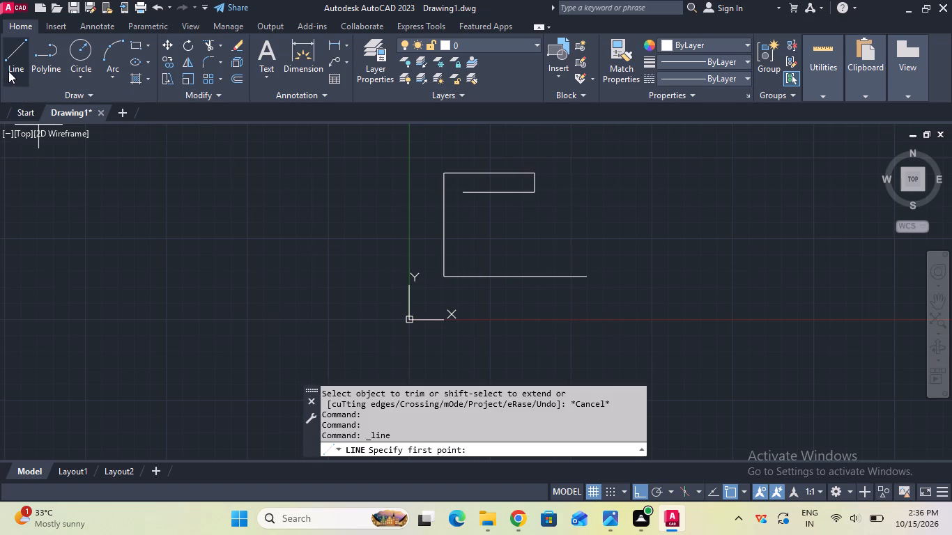
pyautogui.click(584, 280)
pyautogui.press('1')
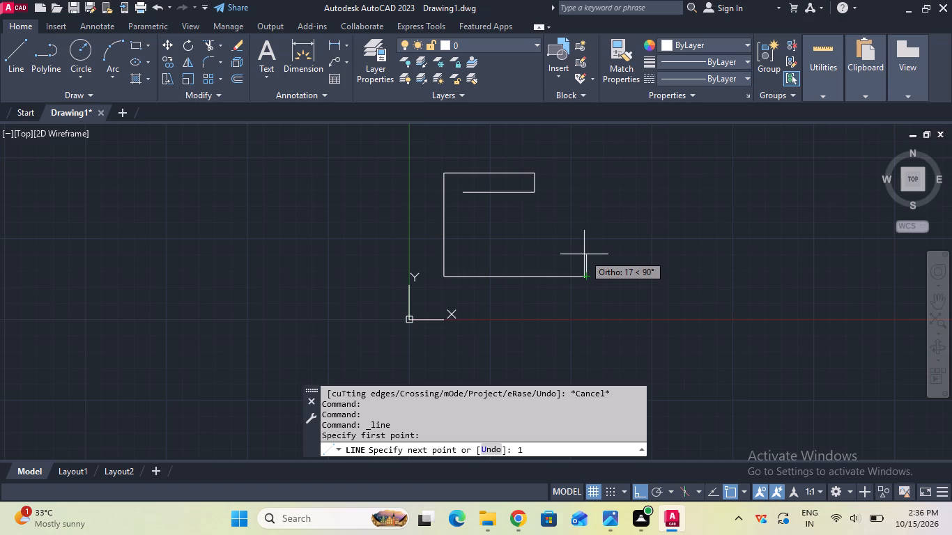
pyautogui.press('5')
pyautogui.press('Return')
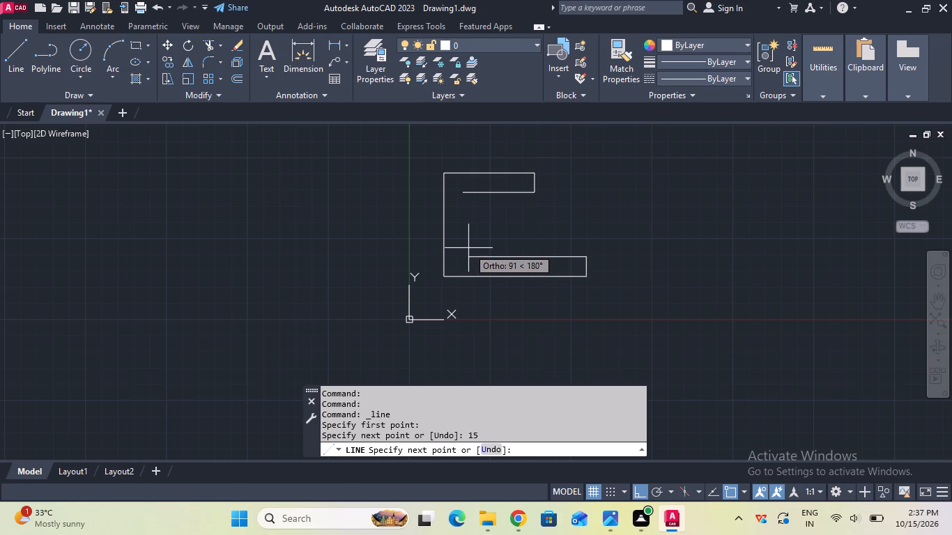
pyautogui.press('Escape')
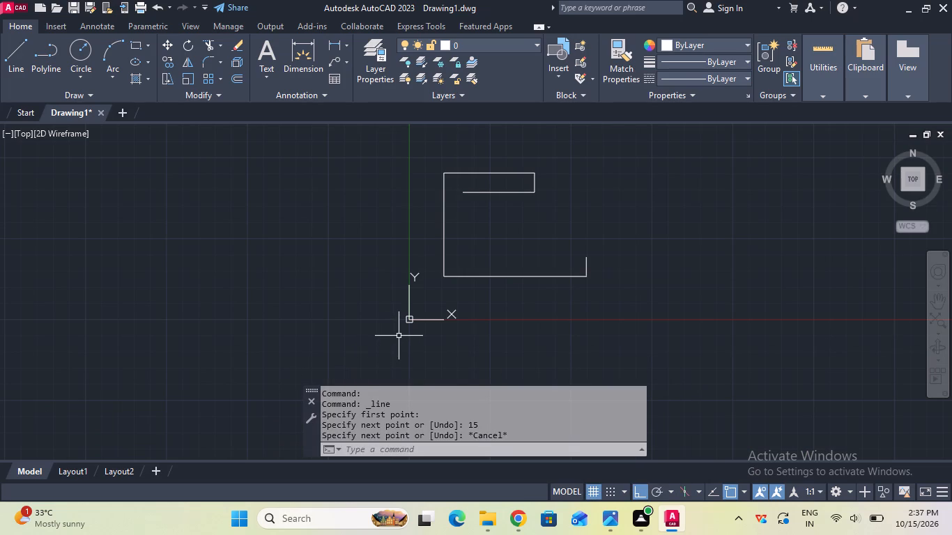
# Draw the base's upper edge 95 mm to the left and join it vertically to the upper arm's inner end.
pyautogui.click(29, 52)
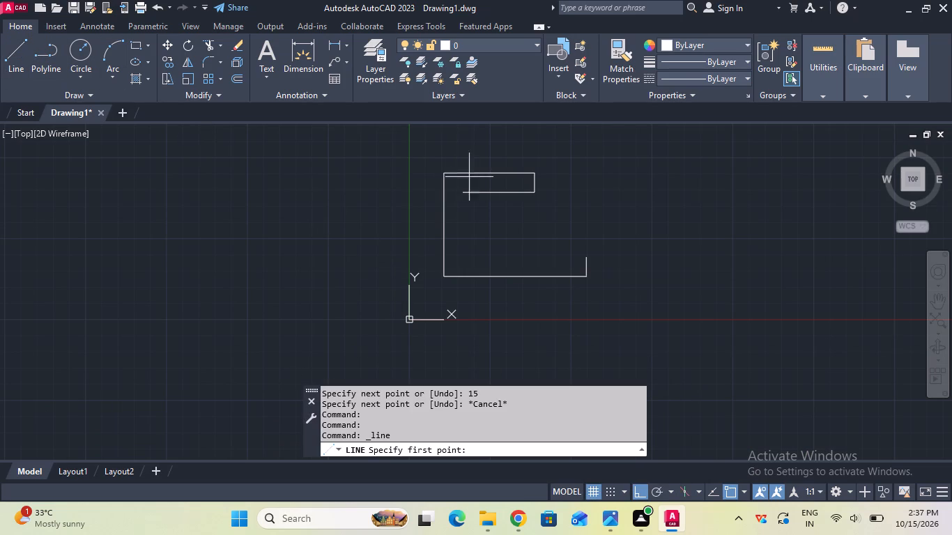
pyautogui.click(584, 257)
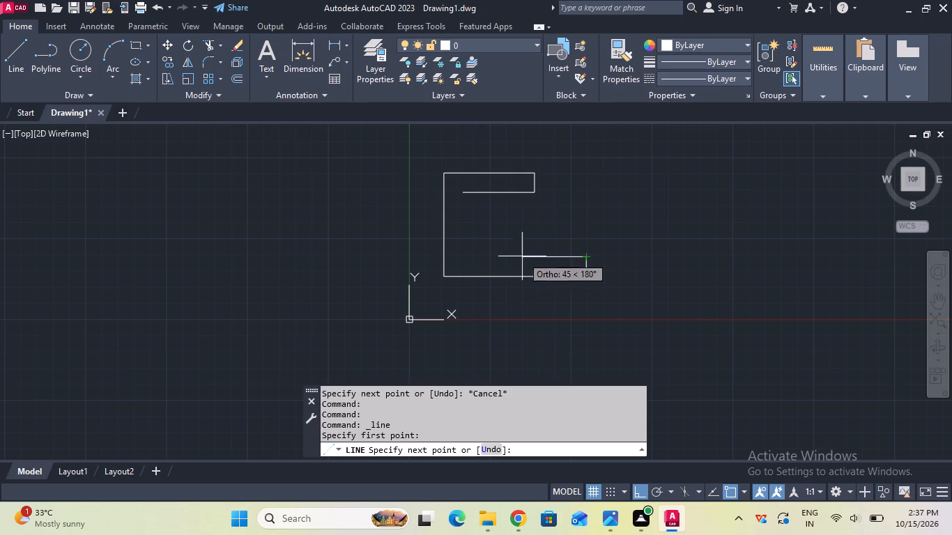
pyautogui.write('95')
pyautogui.press('Return')
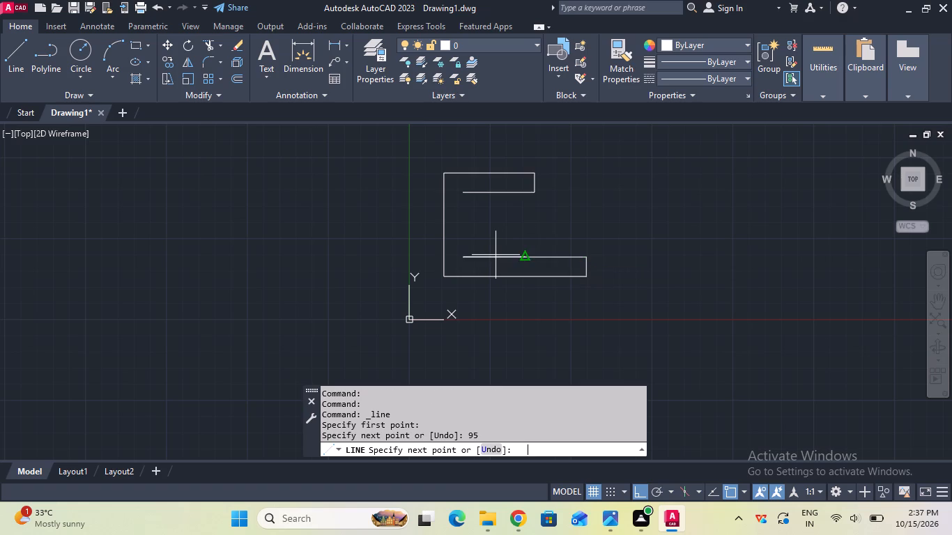
pyautogui.click(461, 193)
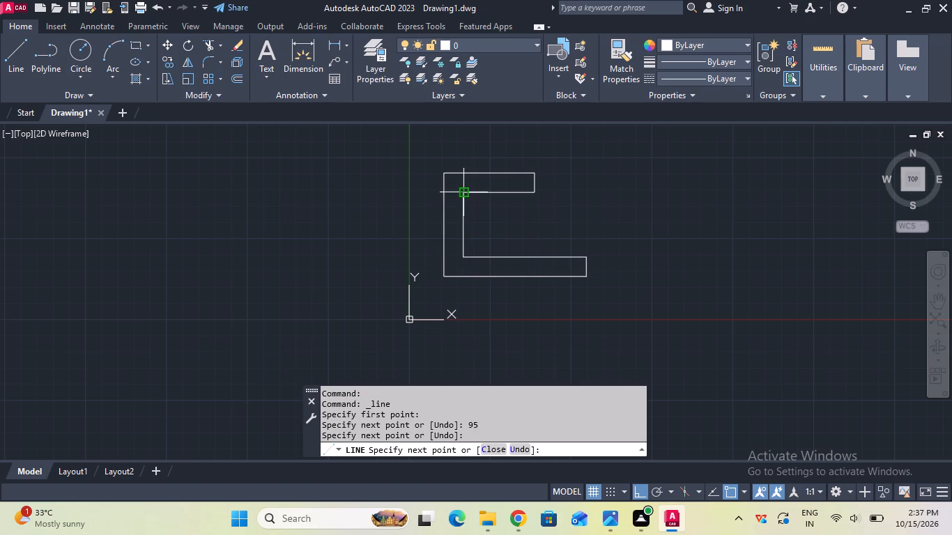
pyautogui.press('Escape')
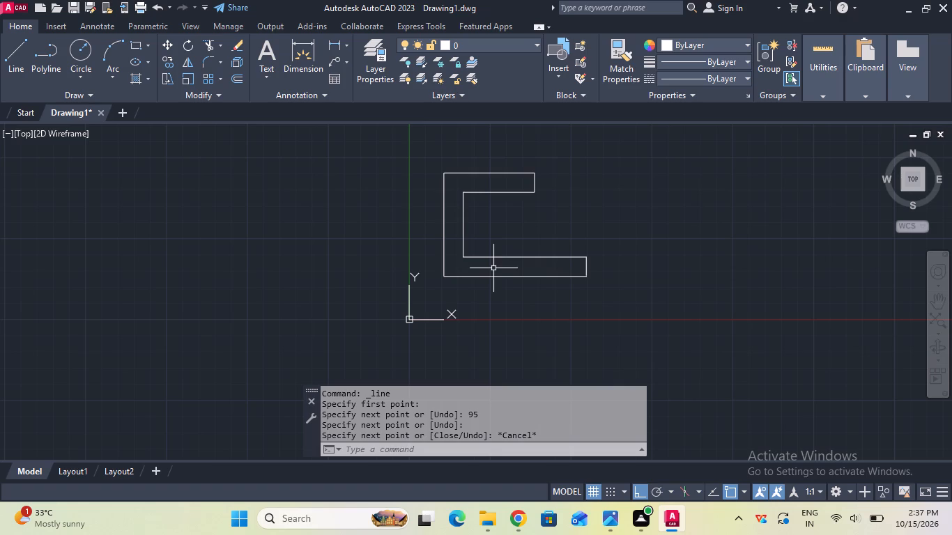
# Draw a short horizontal line to the right from the front view's lower right corner.
pyautogui.scroll(-1, 493, 268)
pyautogui.moveTo(493, 268); pyautogui.dragTo(491, 282, button='middle')
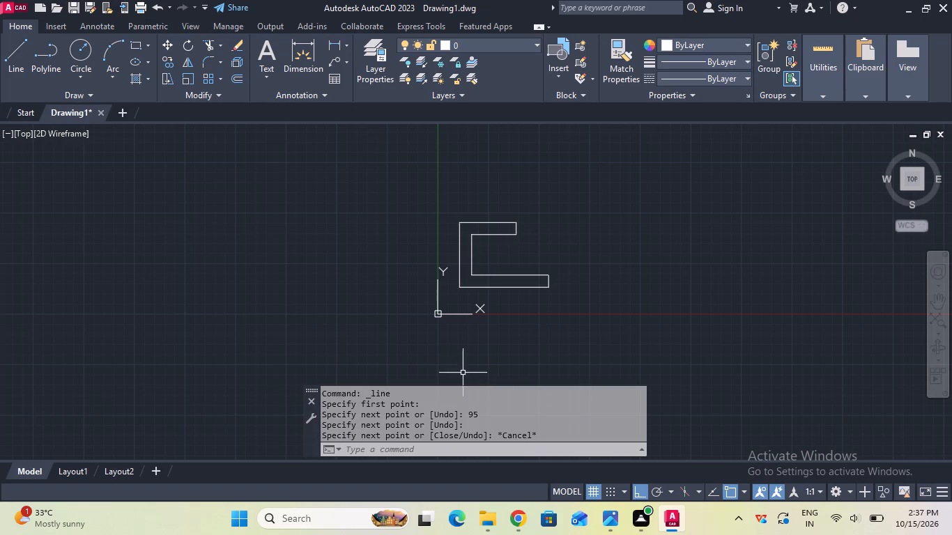
pyautogui.scroll(-1, 480, 325)
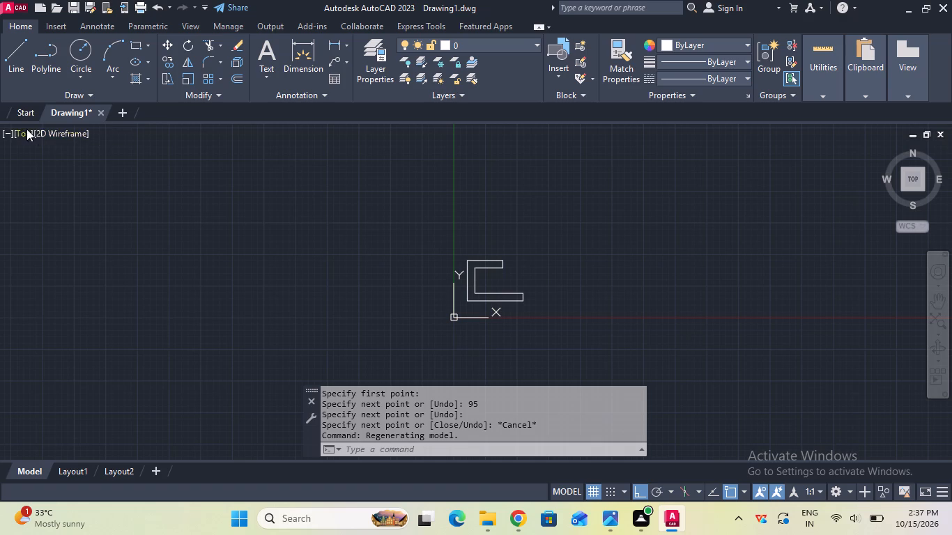
pyautogui.moveTo(15, 73); pyautogui.dragTo(22, 84)
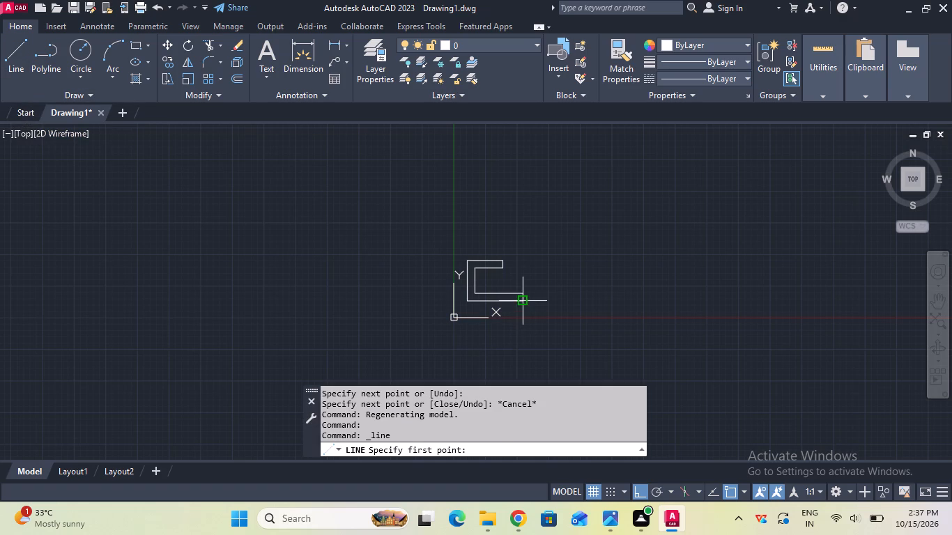
pyautogui.click(522, 304)
pyautogui.click(548, 302)
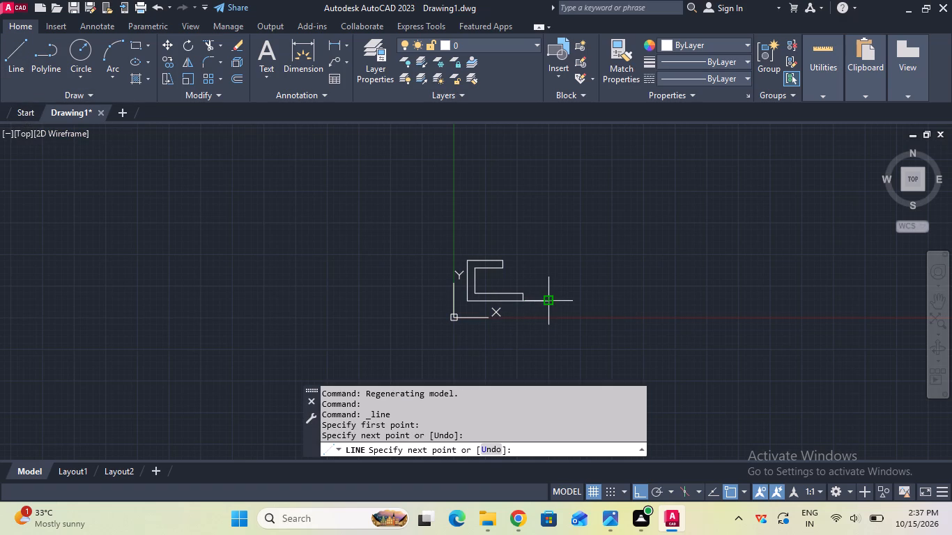
pyautogui.press('Escape')
# Examine the front and side views with their dimensions in the reference image in Photos.
pyautogui.scroll(1, 543, 302)
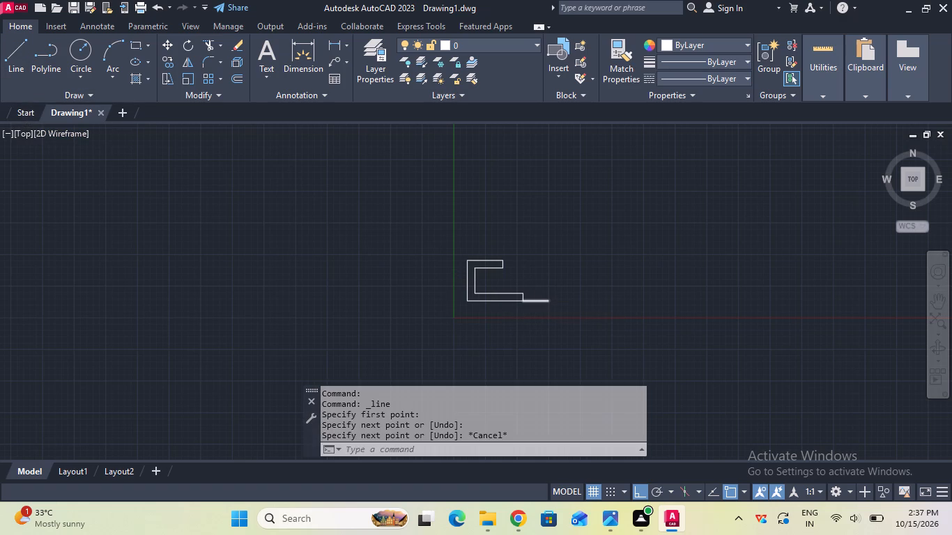
pyautogui.scroll(1, 543, 302)
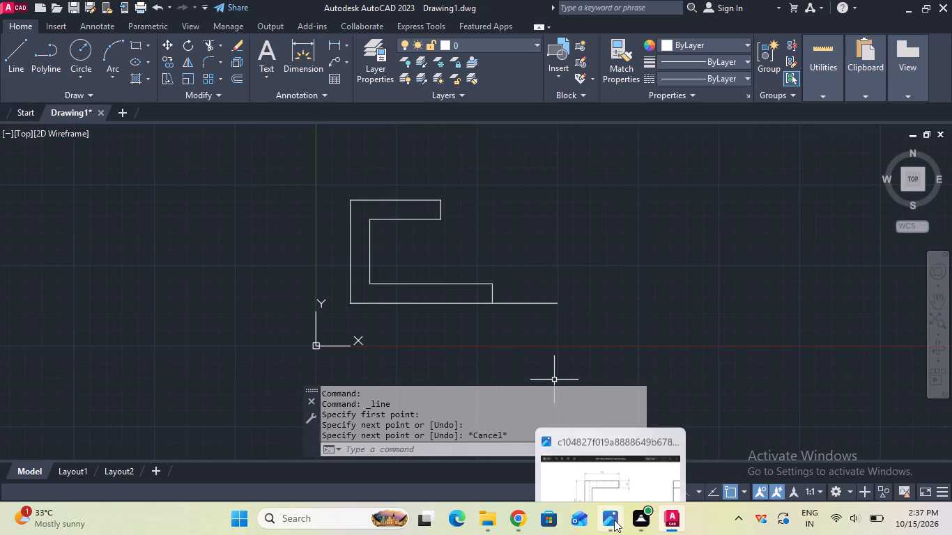
pyautogui.click(615, 468)
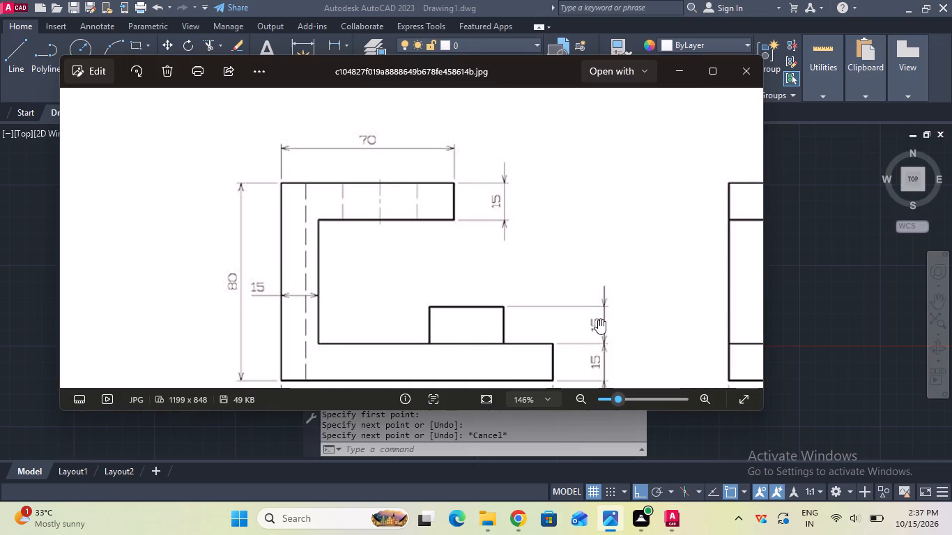
pyautogui.moveTo(597, 318); pyautogui.dragTo(333, 292, button='middle')
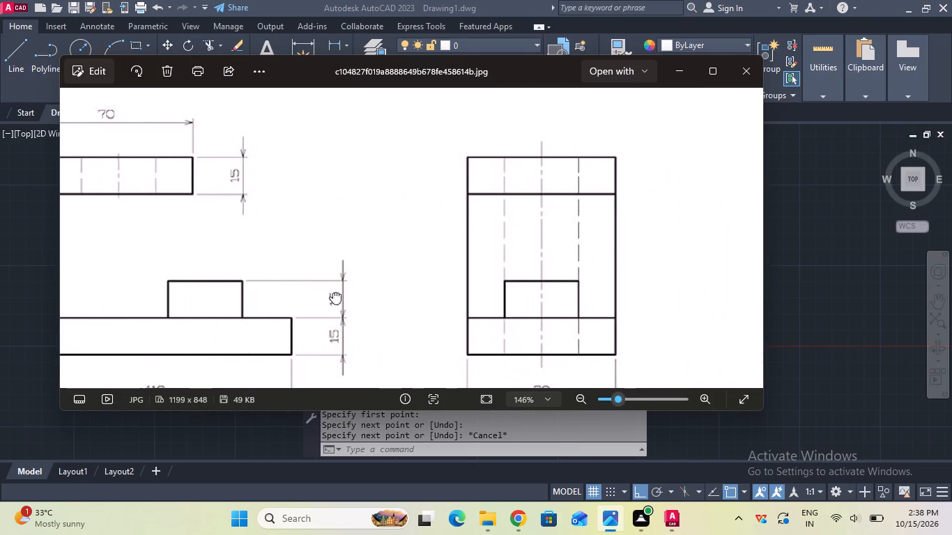
pyautogui.moveTo(333, 292); pyautogui.dragTo(378, 285, button='middle')
pyautogui.scroll(-4, 378, 285)
pyautogui.scroll(-1, 358, 205)
pyautogui.middleClick(358, 205)
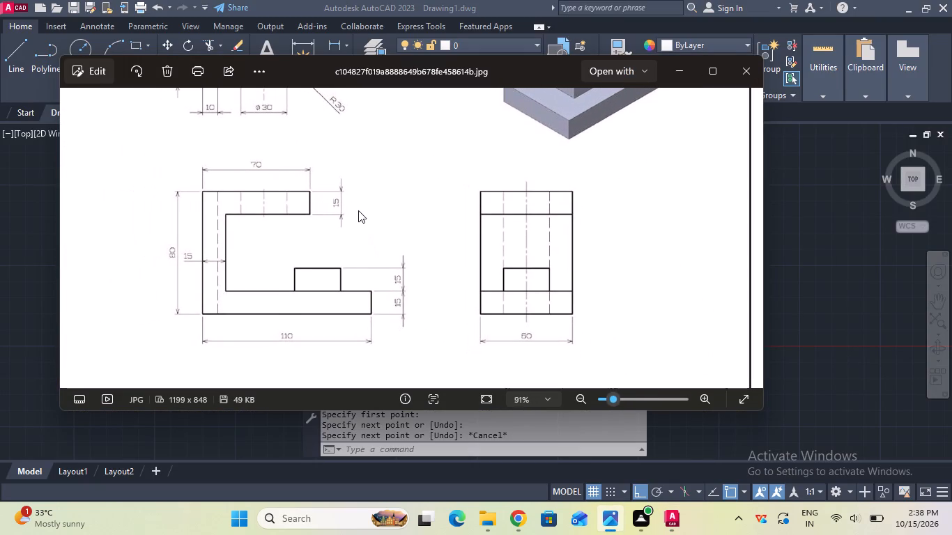
pyautogui.click(678, 72)
# Draw a 50 mm horizontal line to the right from the end of the short line beside the front view.
pyautogui.click(25, 74)
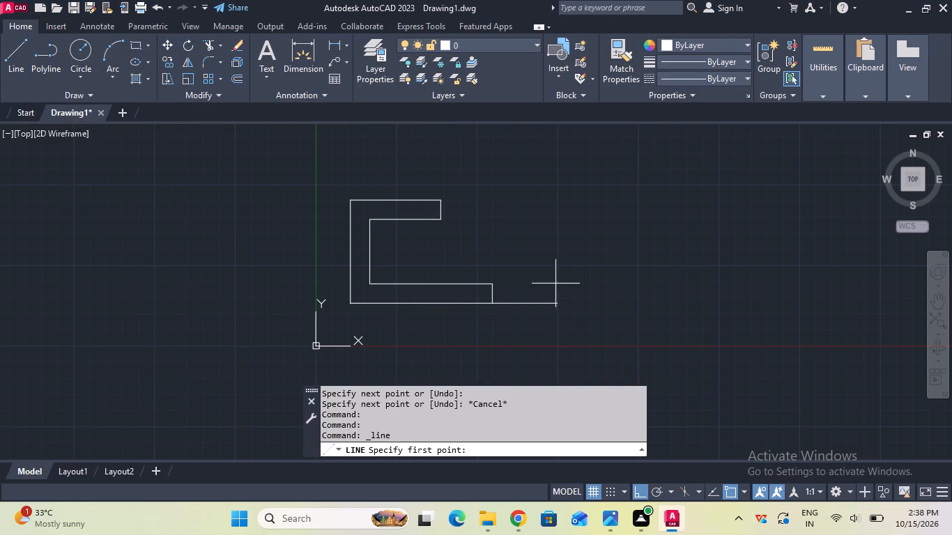
pyautogui.click(564, 303)
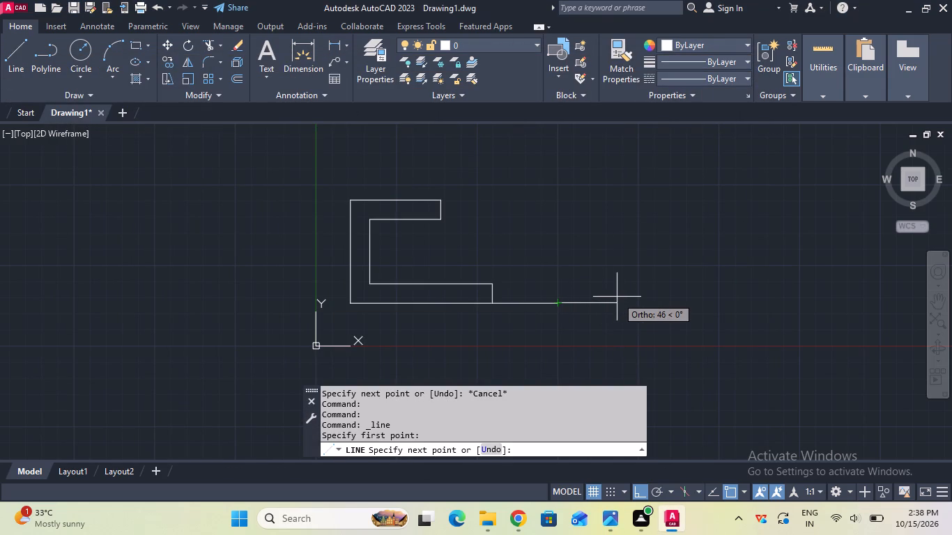
pyautogui.write('50')
pyautogui.press('Return')
pyautogui.press('Escape')
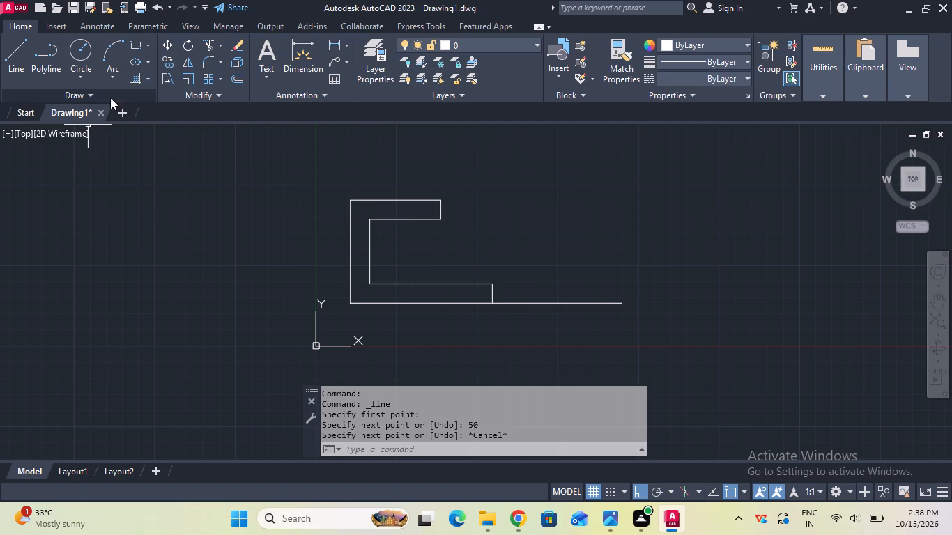
# Trim away the short line connecting the front view's base to the side view's 50 mm line.
pyautogui.click(211, 45)
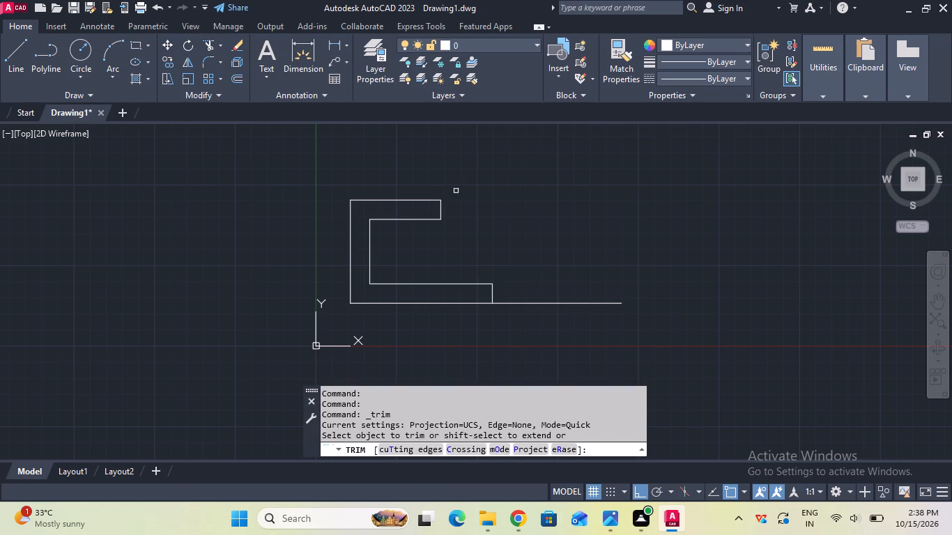
pyautogui.moveTo(489, 241); pyautogui.dragTo(516, 346)
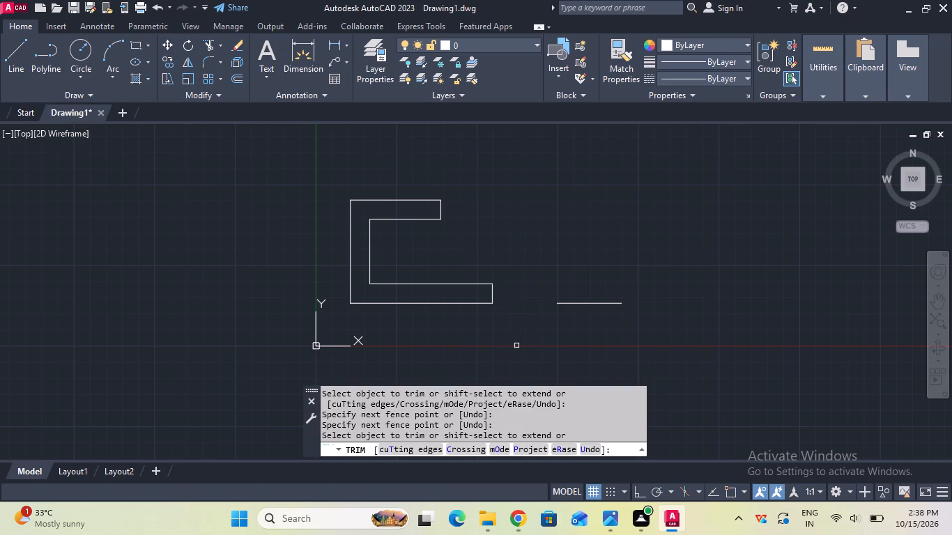
pyautogui.press('Escape')
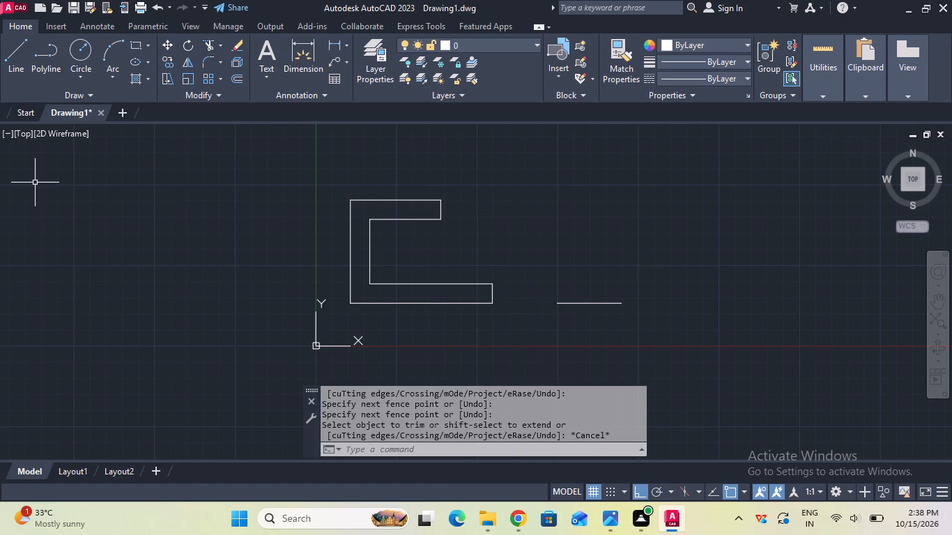
# Check the length of the side view's base line with a linear dimension.
pyautogui.click(332, 45)
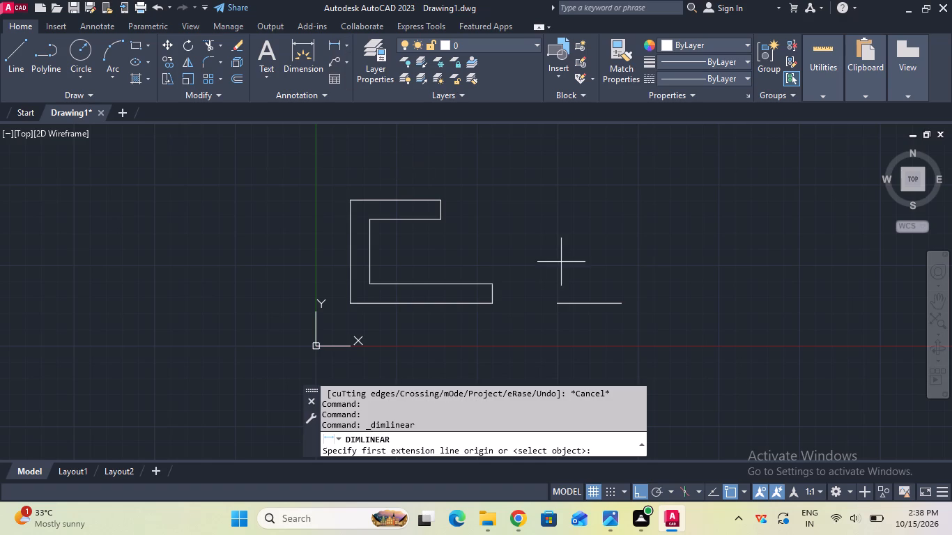
pyautogui.click(556, 297)
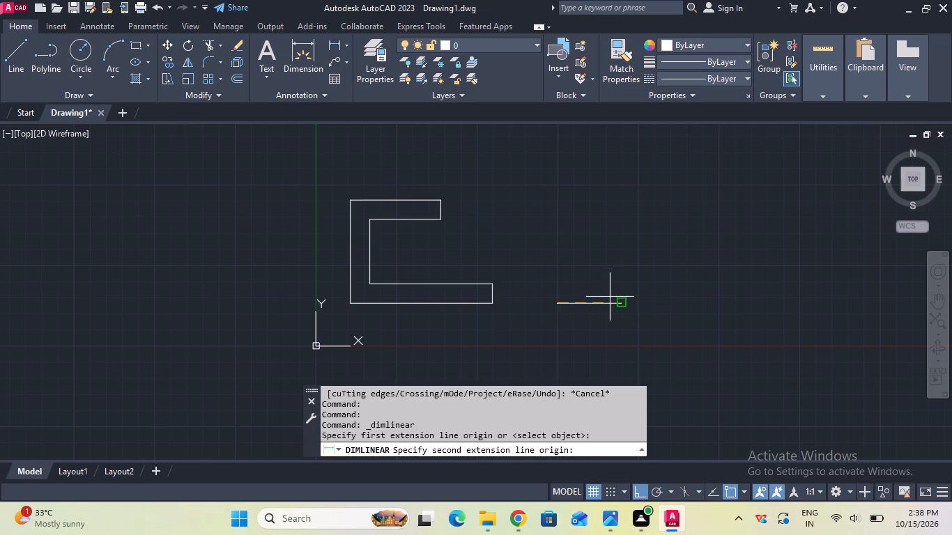
pyautogui.click(614, 298)
pyautogui.press('Escape')
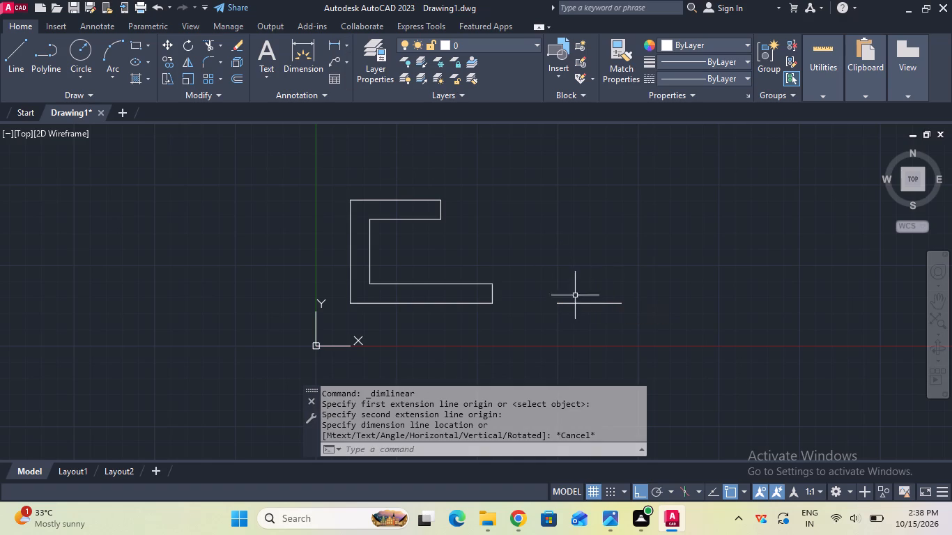
# Draw the side view's outline from the base line's left end: 70 mm up, 50 mm right, and down to the base line's right end.
pyautogui.click(16, 81)
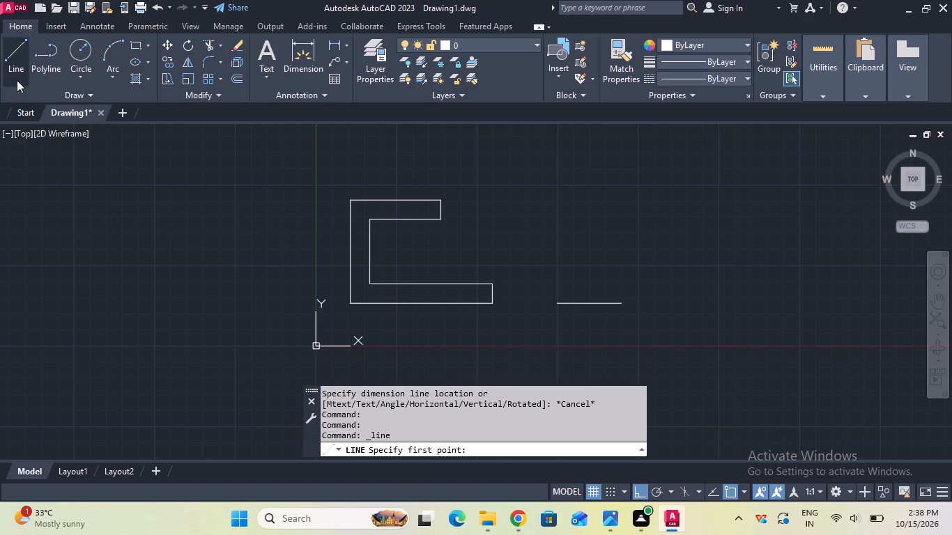
pyautogui.click(556, 299)
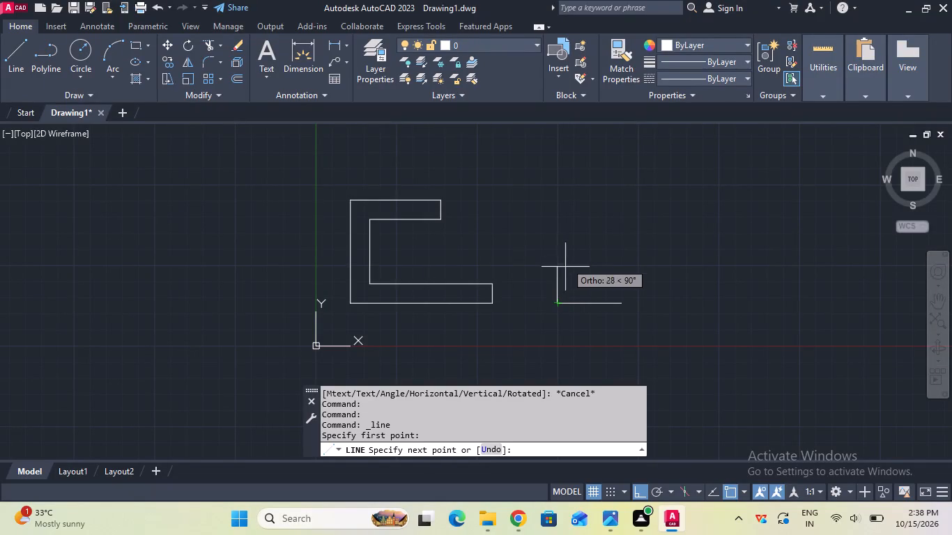
pyautogui.write('70')
pyautogui.press('Return')
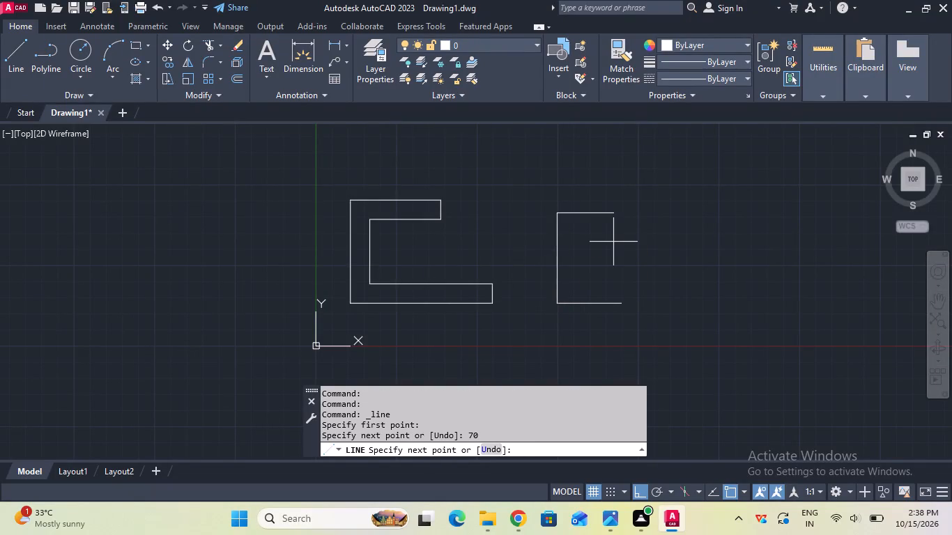
pyautogui.write('50')
pyautogui.press('Return')
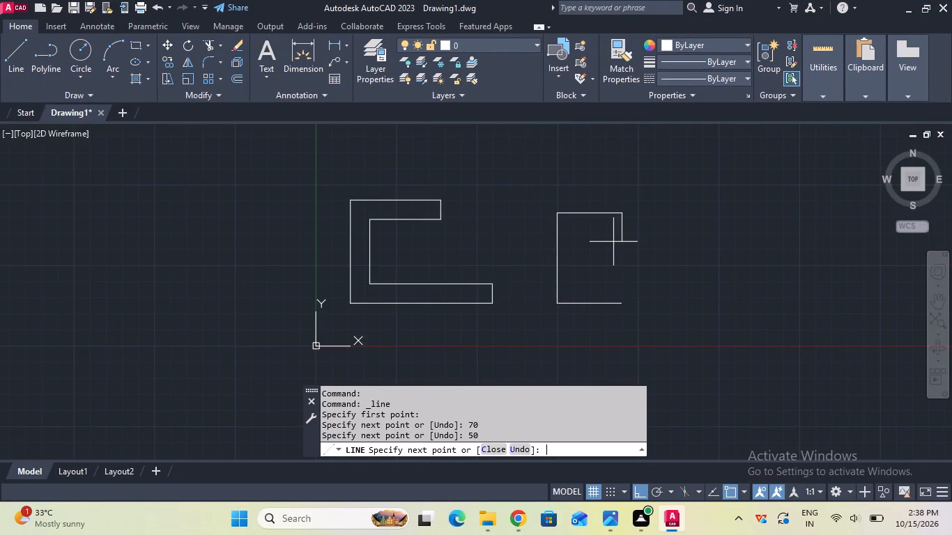
pyautogui.click(618, 301)
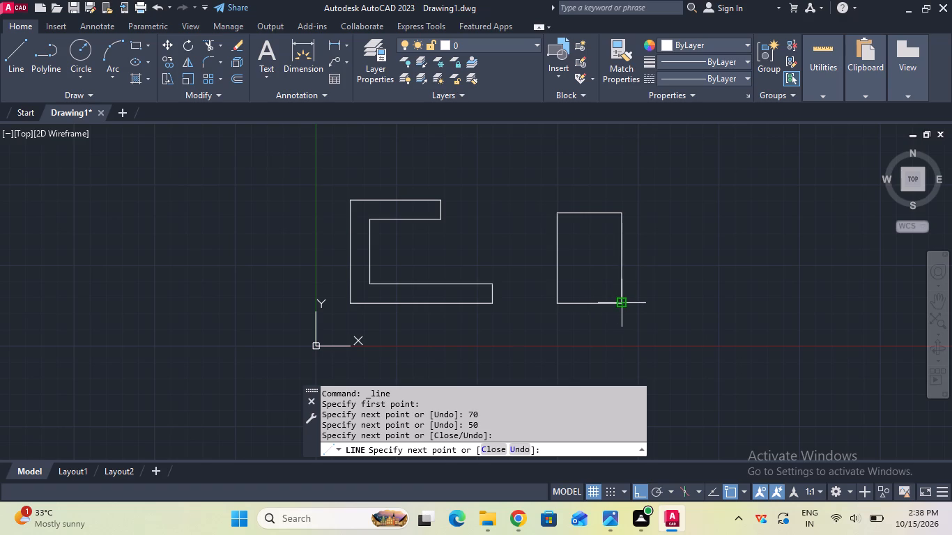
pyautogui.press('Escape')
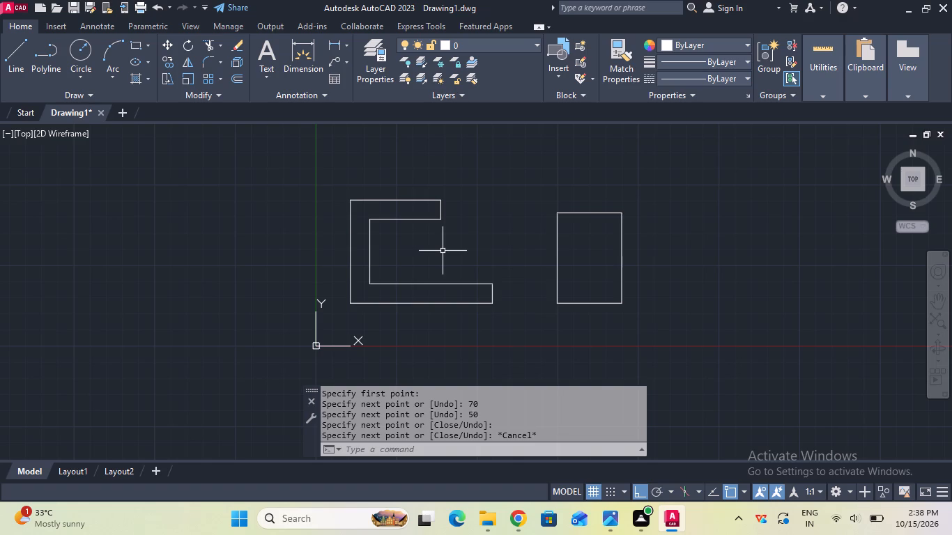
# Draw a vertical line about 35 mm up from the front view's upper left corner.
pyautogui.scroll(-1, 385, 227)
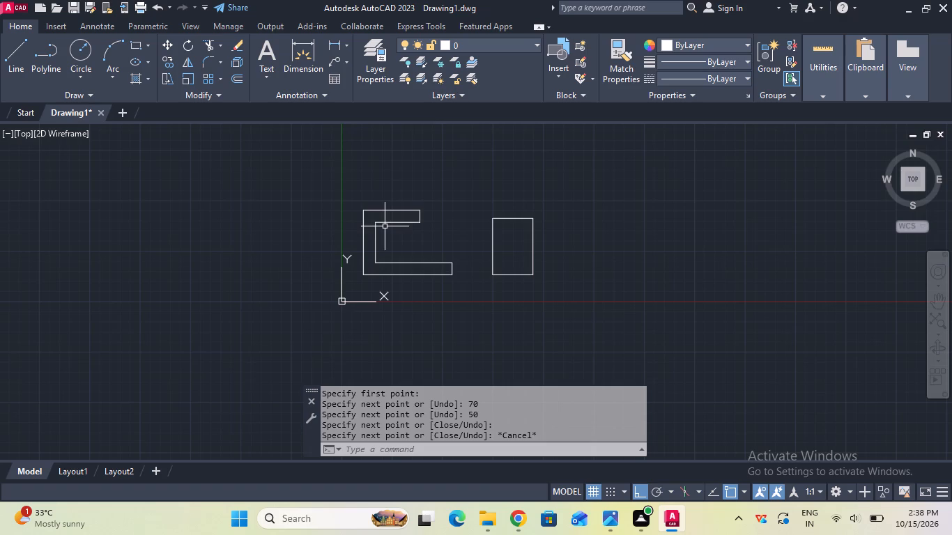
pyautogui.moveTo(384, 226); pyautogui.dragTo(392, 272, button='middle')
pyautogui.click(24, 72)
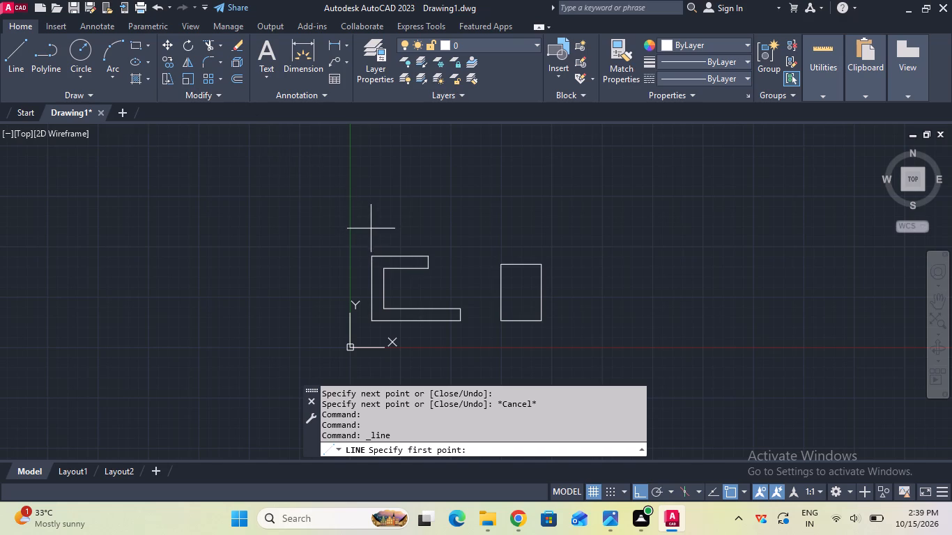
pyautogui.click(374, 255)
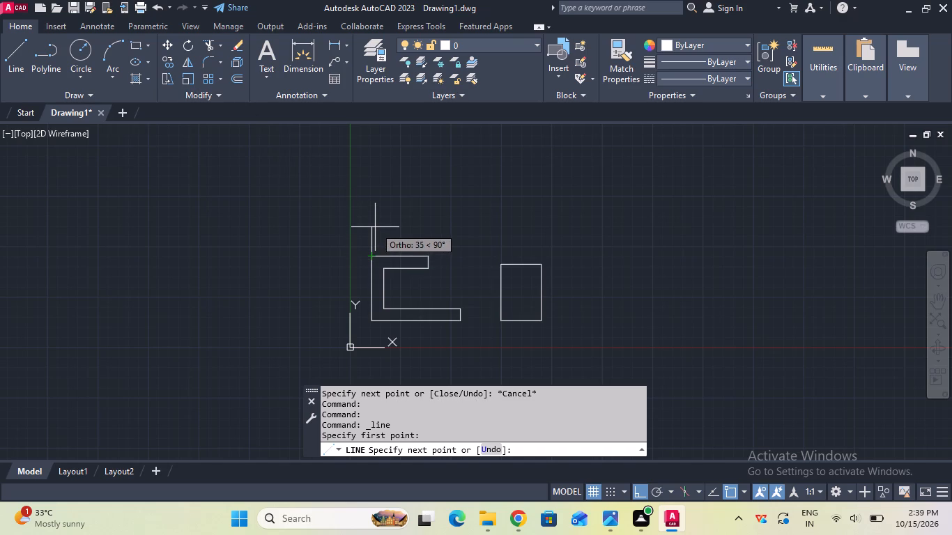
pyautogui.click(375, 226)
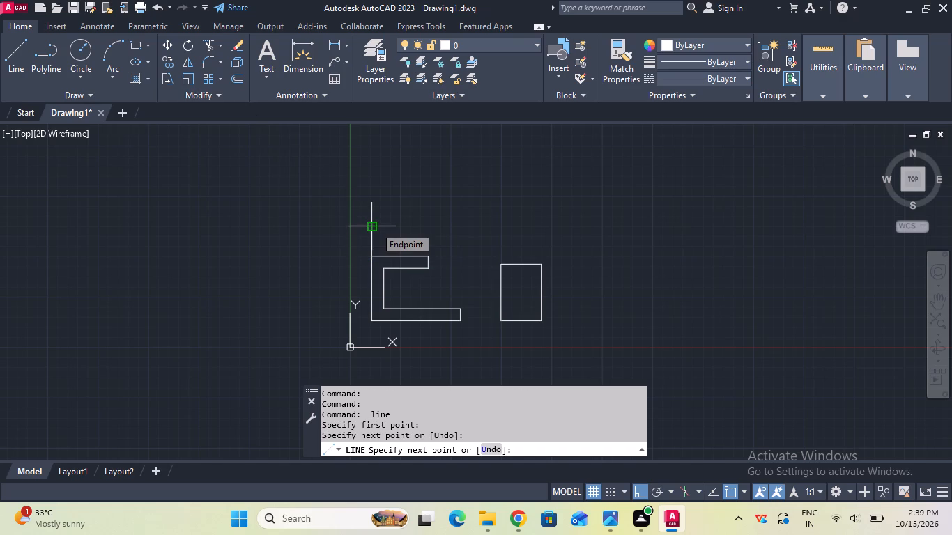
pyautogui.press('Escape')
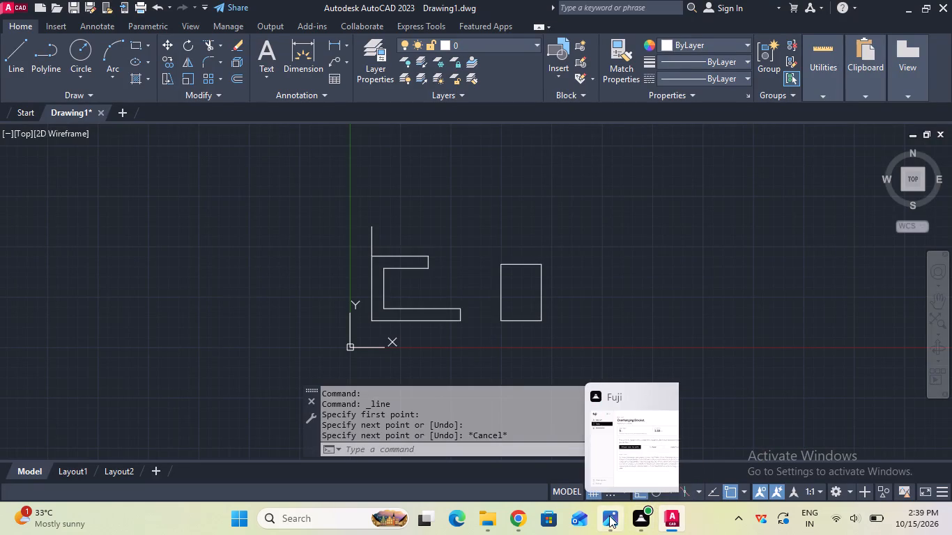
# Examine the top view's dimensions and its alignment with the front view in the reference image in Photos.
pyautogui.click(604, 467)
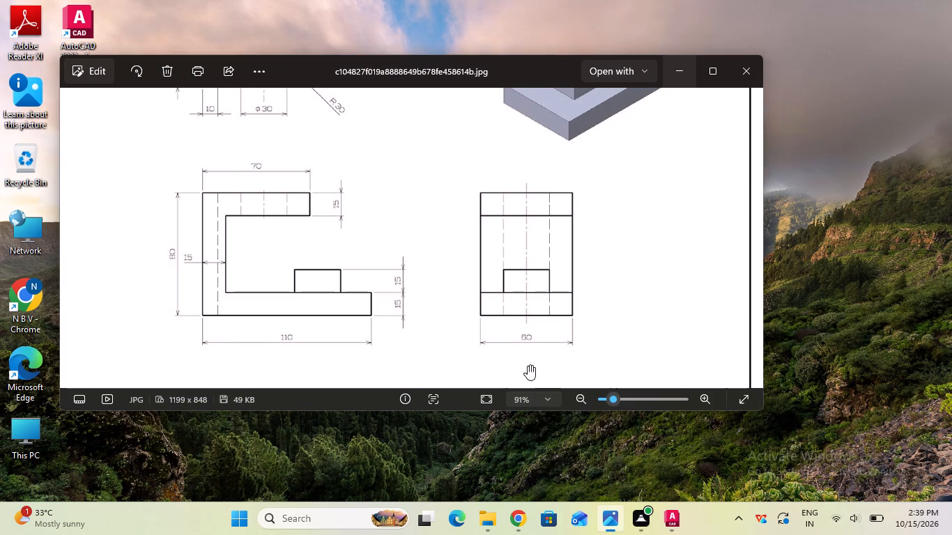
pyautogui.moveTo(487, 303); pyautogui.dragTo(532, 345, button='middle')
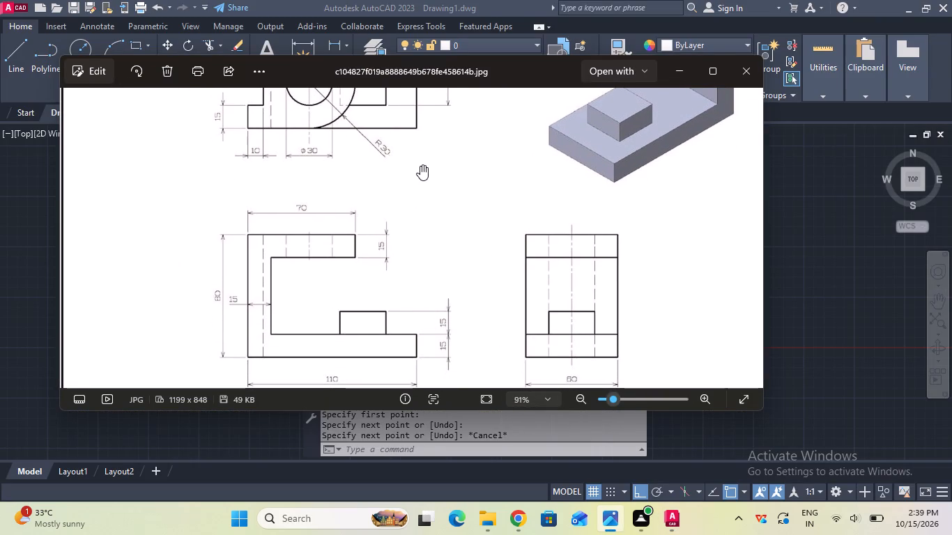
pyautogui.scroll(-1, 417, 183)
pyautogui.moveTo(417, 183); pyautogui.dragTo(419, 275, button='middle')
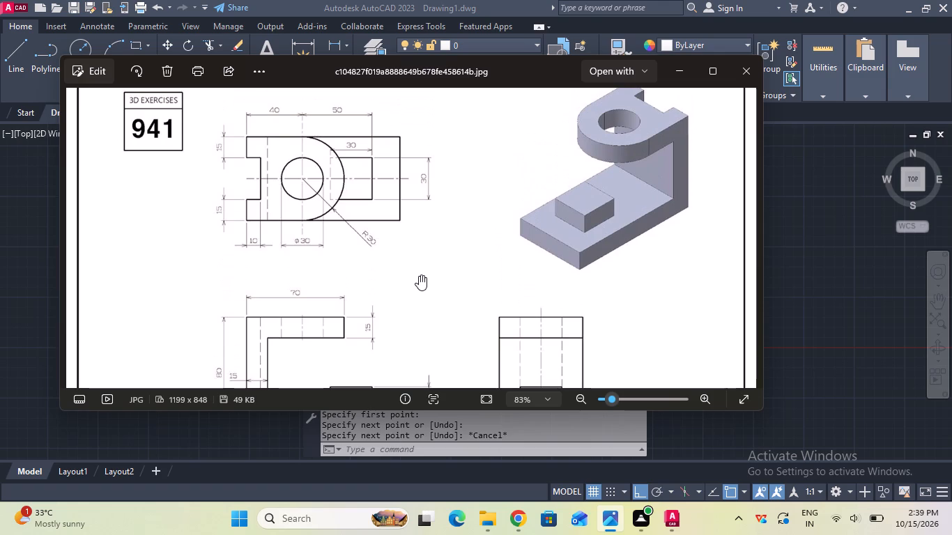
pyautogui.scroll(-1, 419, 275)
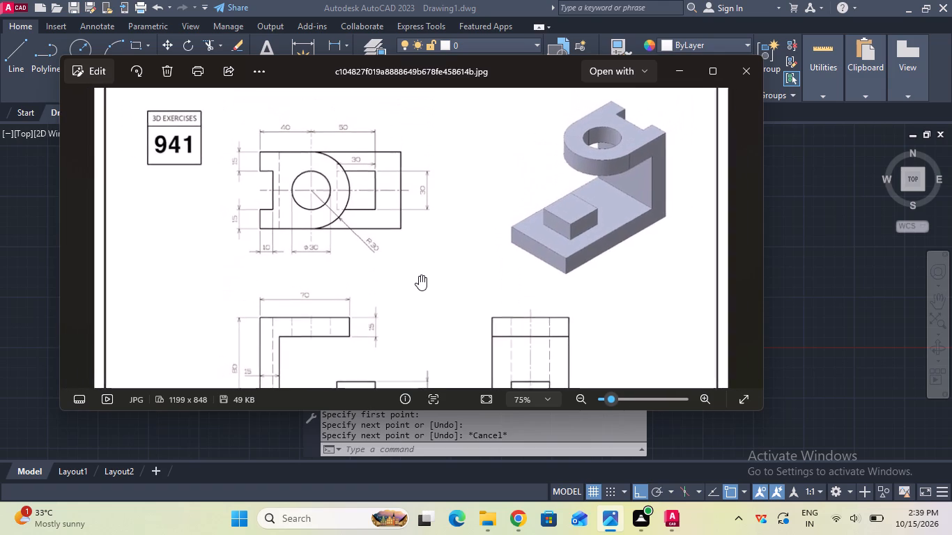
pyautogui.moveTo(421, 265); pyautogui.dragTo(427, 220, button='middle')
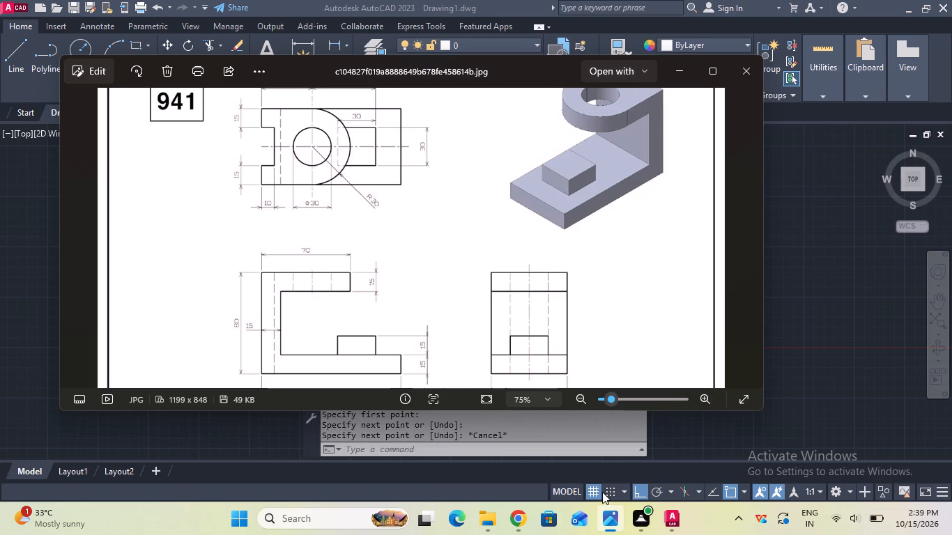
pyautogui.click(659, 518)
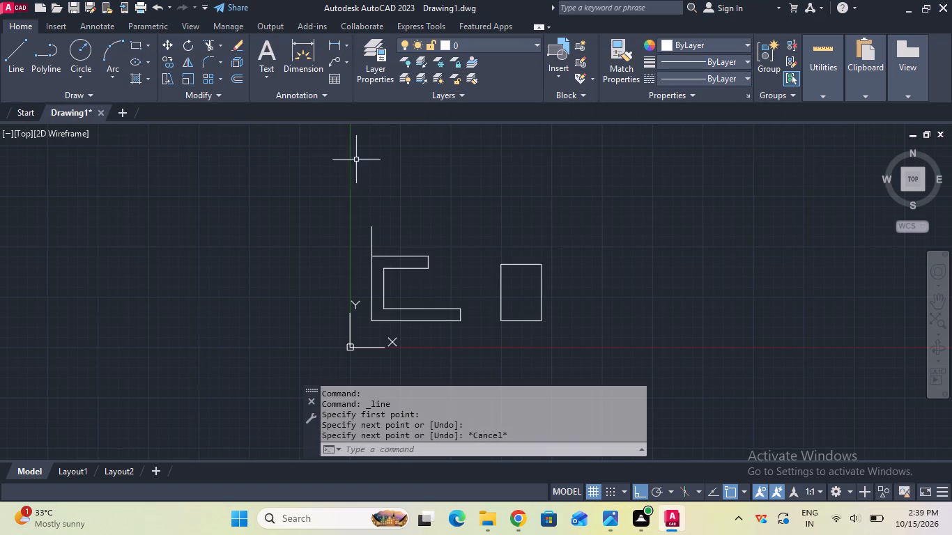
# Draw the top view's base line 110 mm to the right from the upper end of the vertical guide line.
pyautogui.click(20, 56)
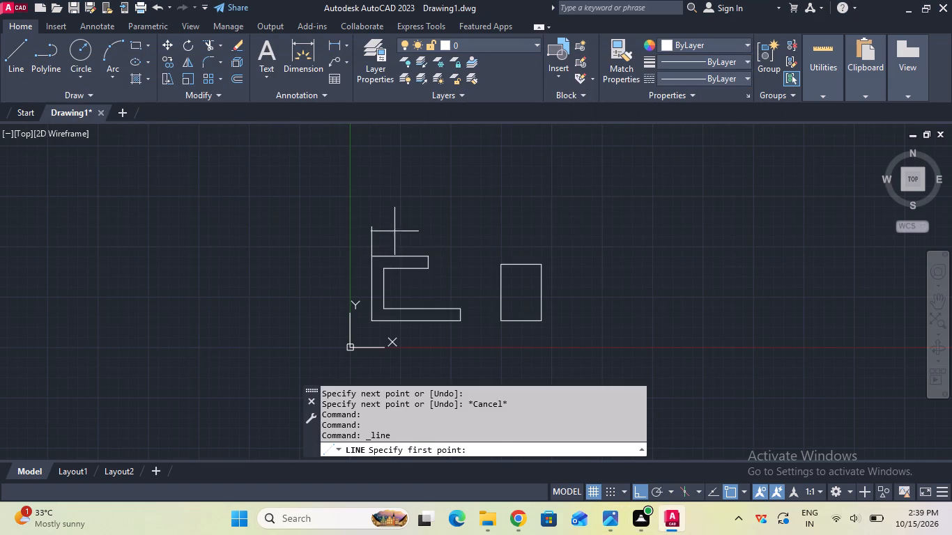
pyautogui.click(372, 224)
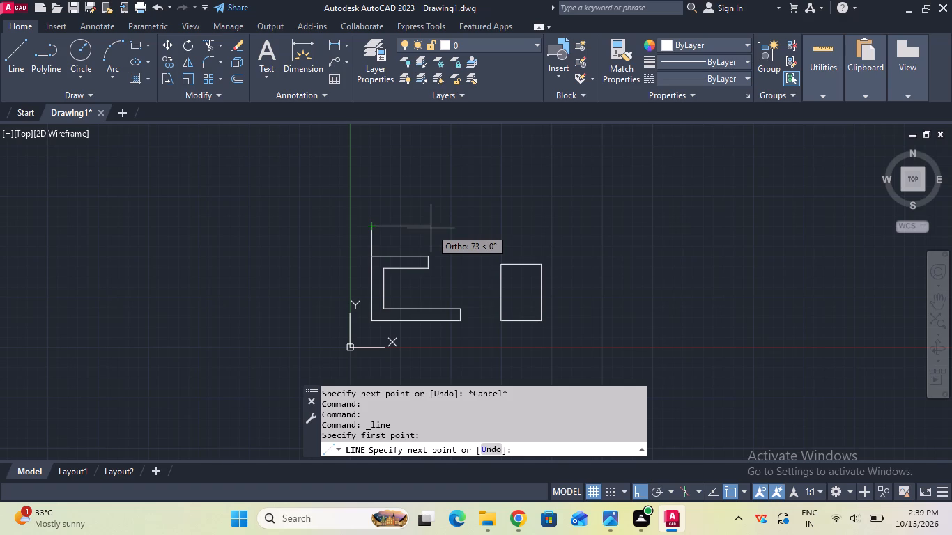
pyautogui.write('11')
pyautogui.press('0')
pyautogui.press('Return')
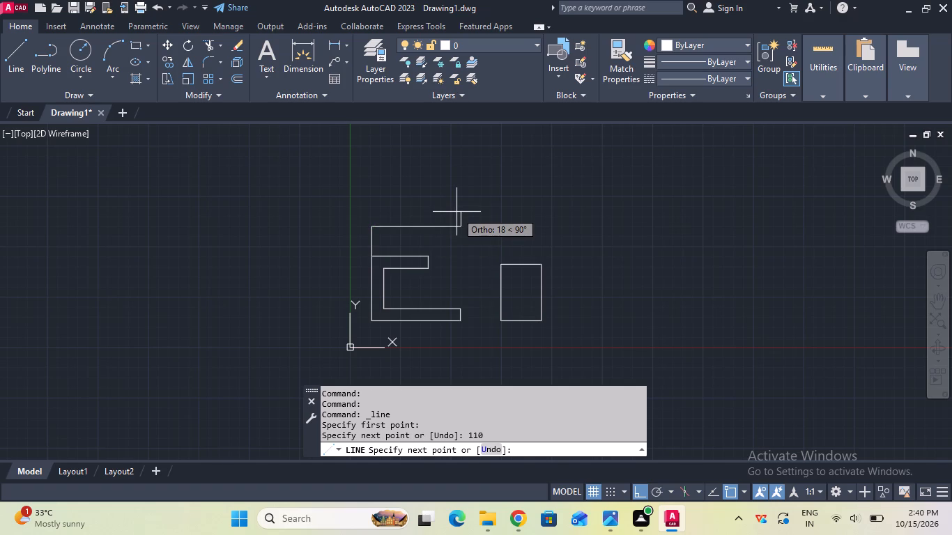
pyautogui.press('Escape')
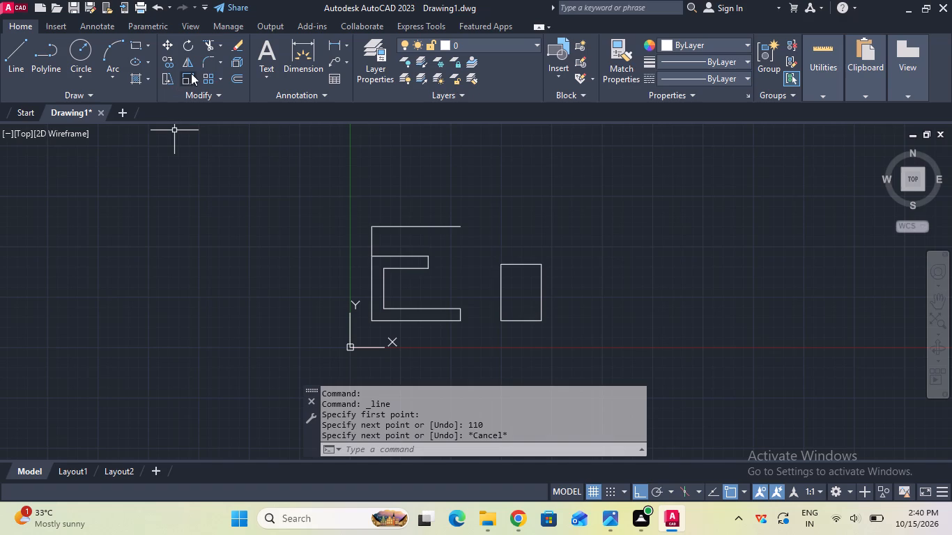
# Trim away the vertical guide line between the front view and the top view's base line.
pyautogui.click(208, 48)
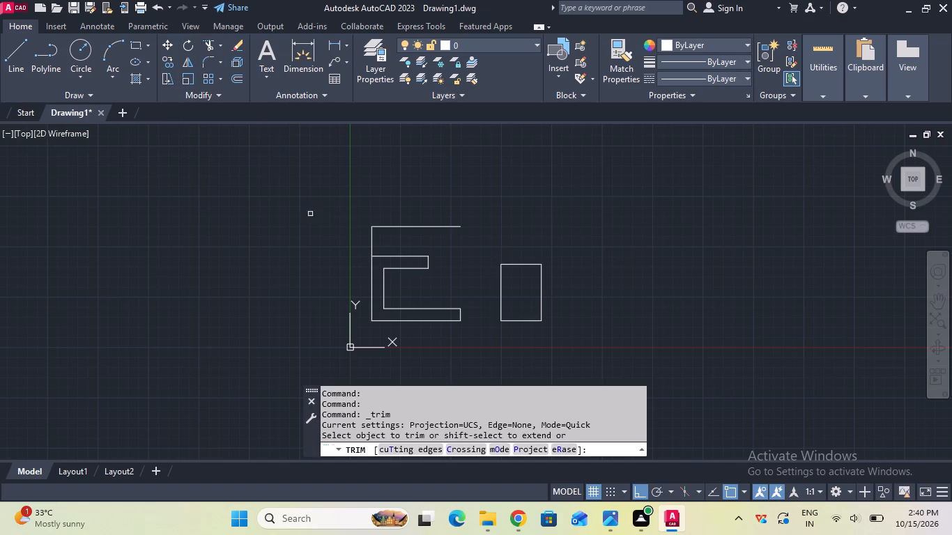
pyautogui.moveTo(329, 240); pyautogui.dragTo(413, 247)
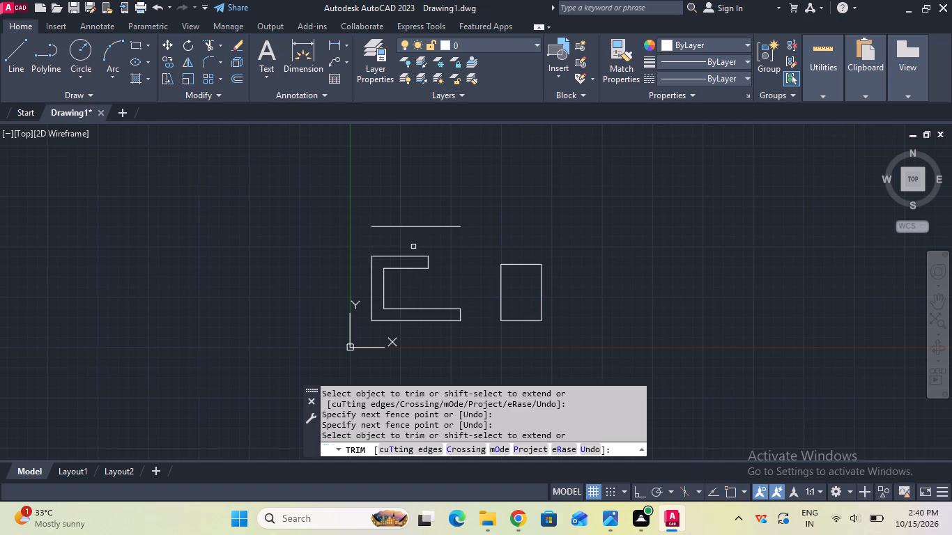
pyautogui.press('Escape')
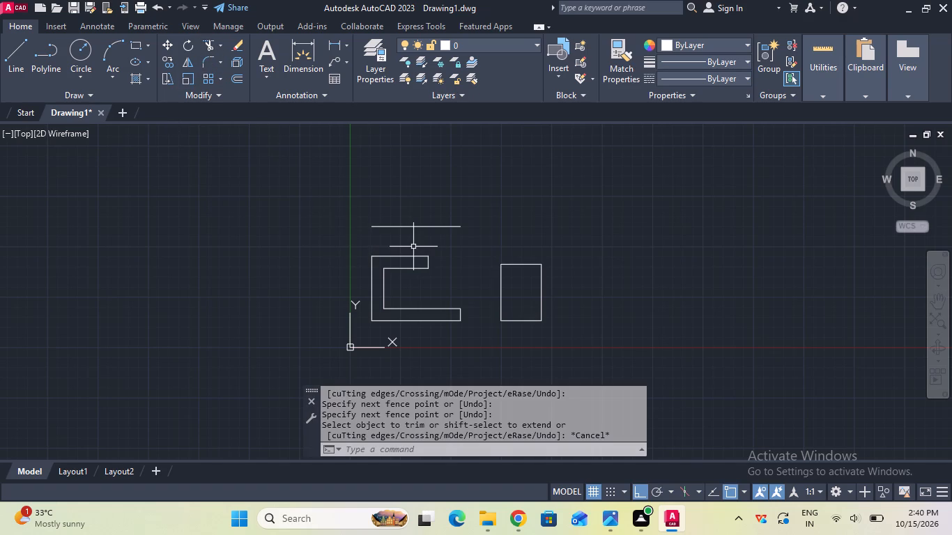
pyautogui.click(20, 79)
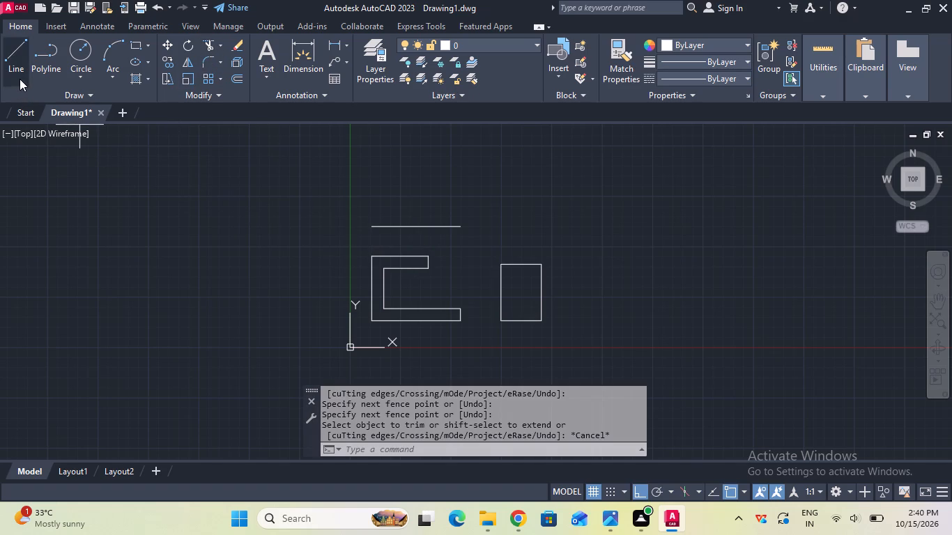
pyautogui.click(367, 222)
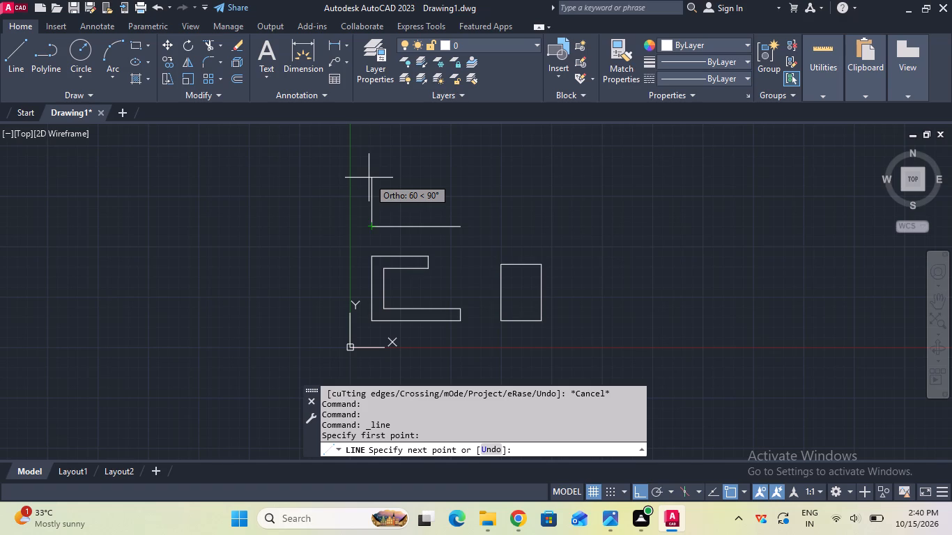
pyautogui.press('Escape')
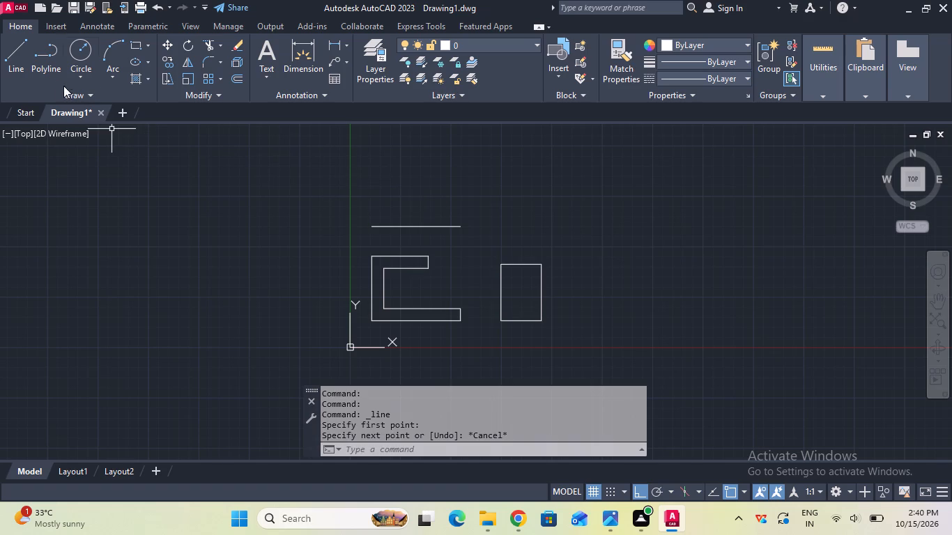
# From the base line's right end, draw the top view's right edge 60 mm up and its upper edge 110 mm left.
pyautogui.click(24, 72)
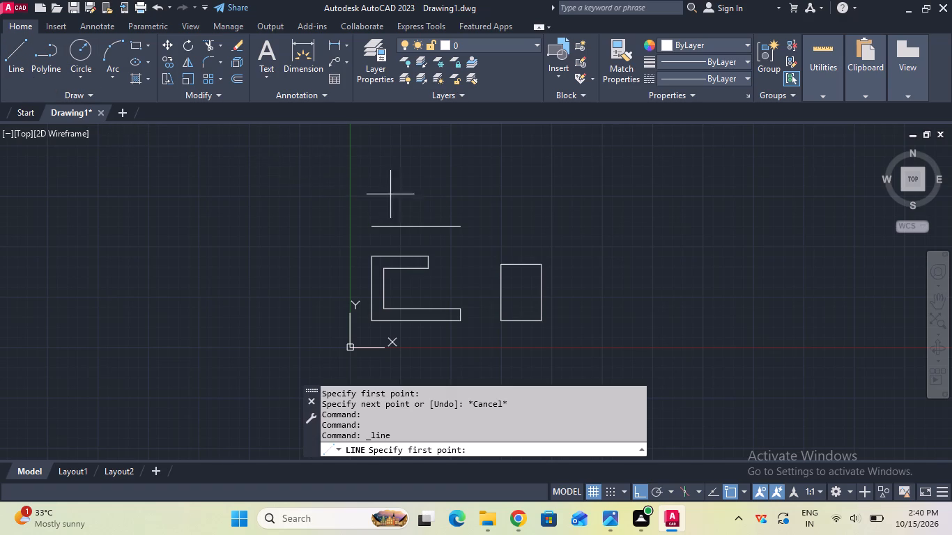
pyautogui.click(462, 228)
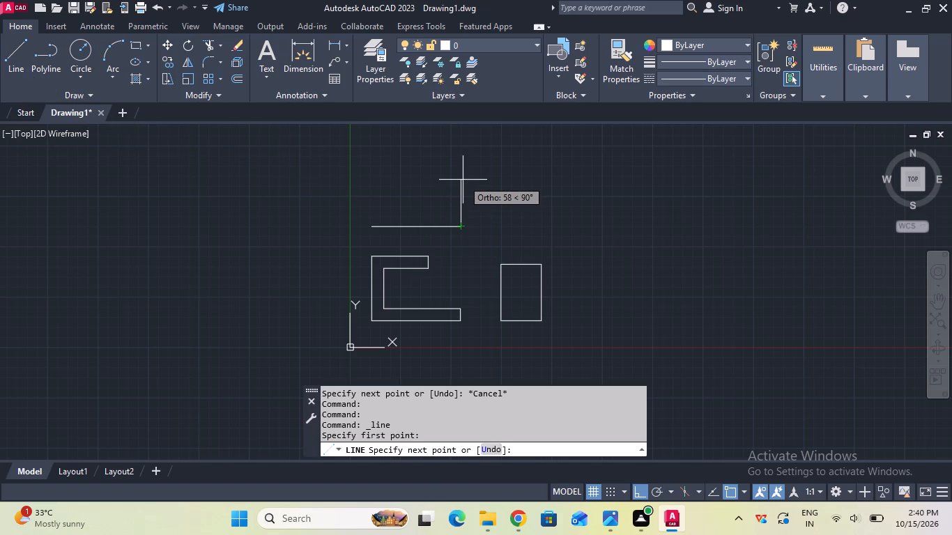
pyautogui.write('60')
pyautogui.press('Return')
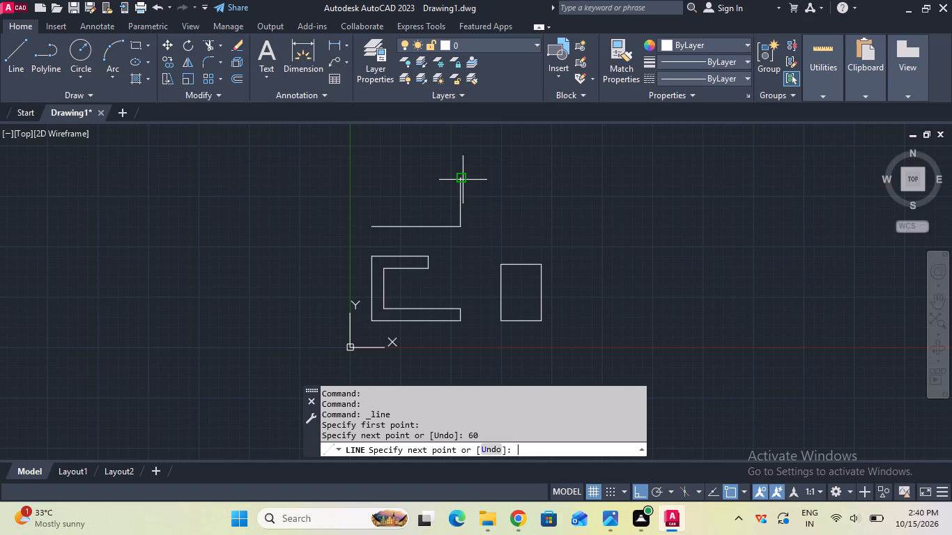
pyautogui.press('Escape')
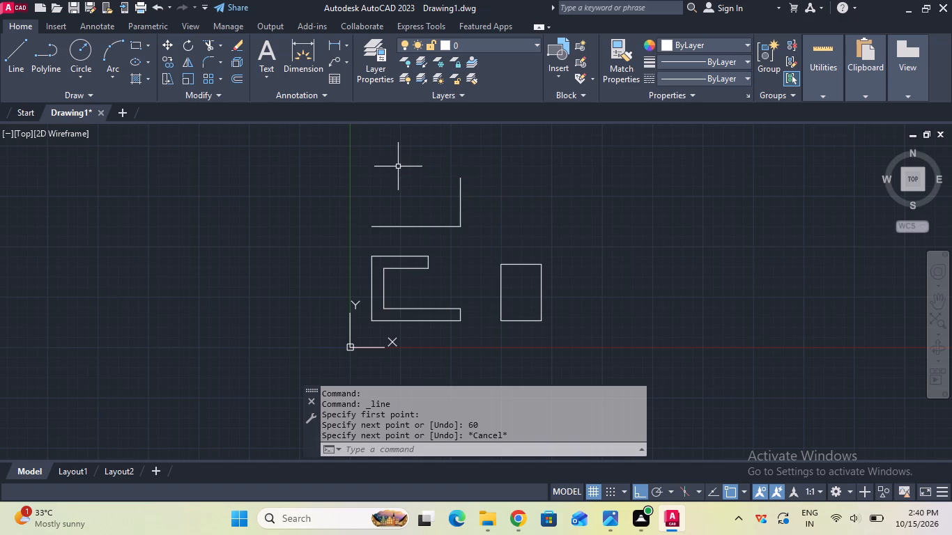
pyautogui.click(14, 71)
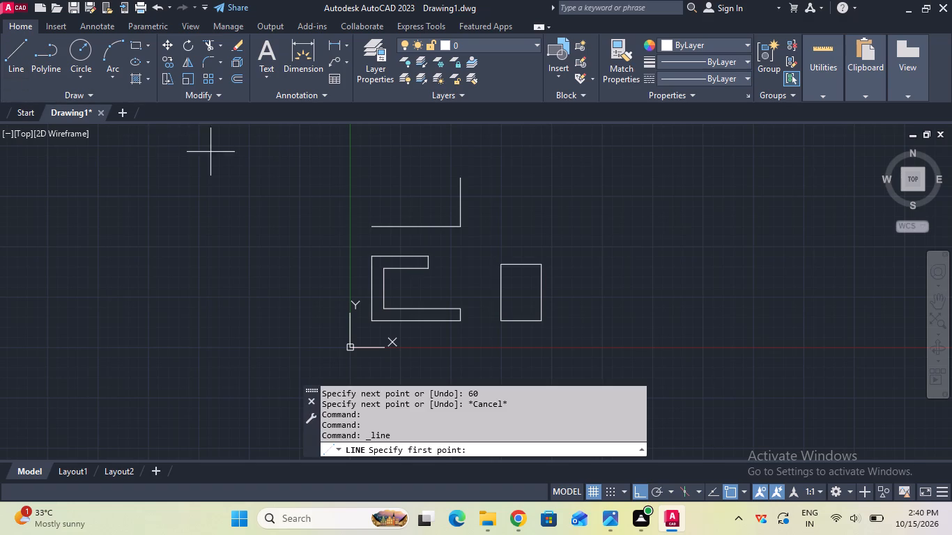
pyautogui.click(459, 176)
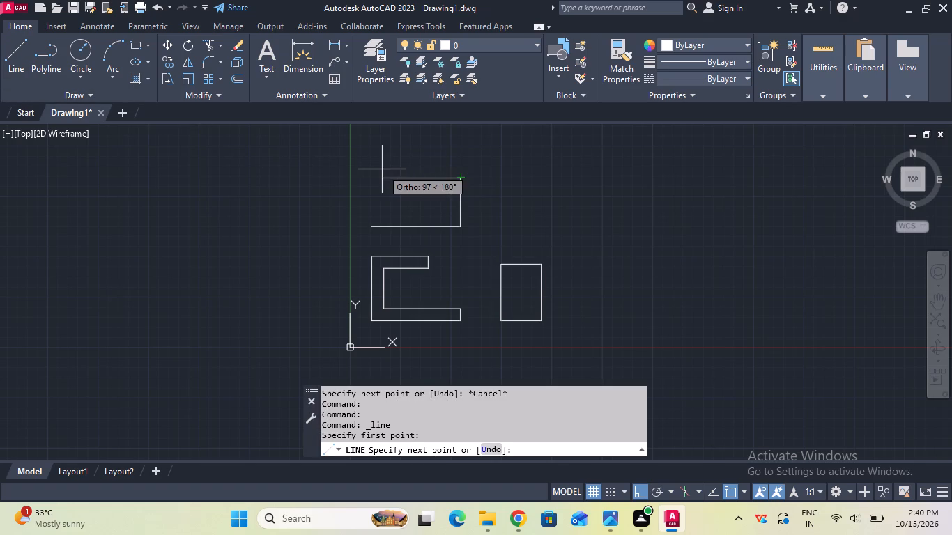
pyautogui.write('110')
pyautogui.press('Return')
pyautogui.press('Escape')
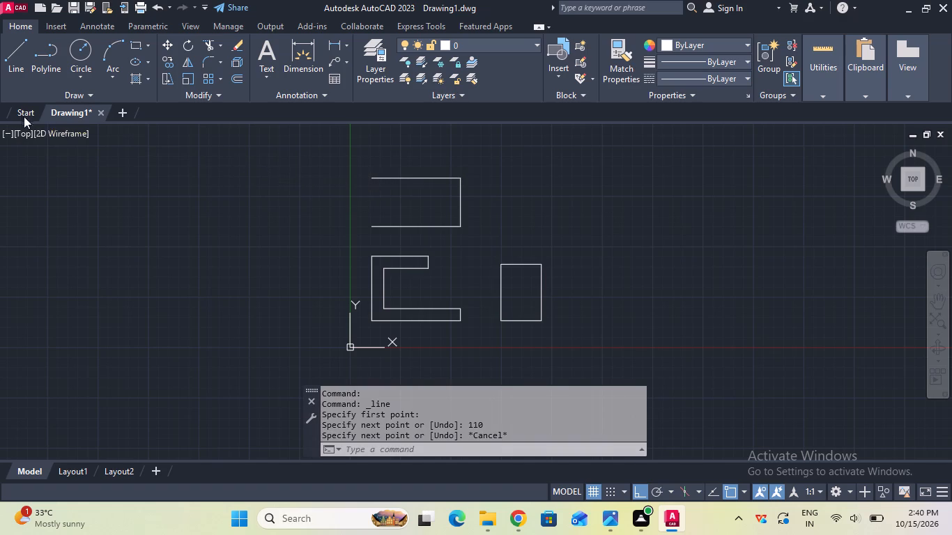
# Close the top view's left side with a notched edge: 15 mm down, 10 mm right, 30 mm down, 10 mm left, and down to the base line.
pyautogui.click(18, 79)
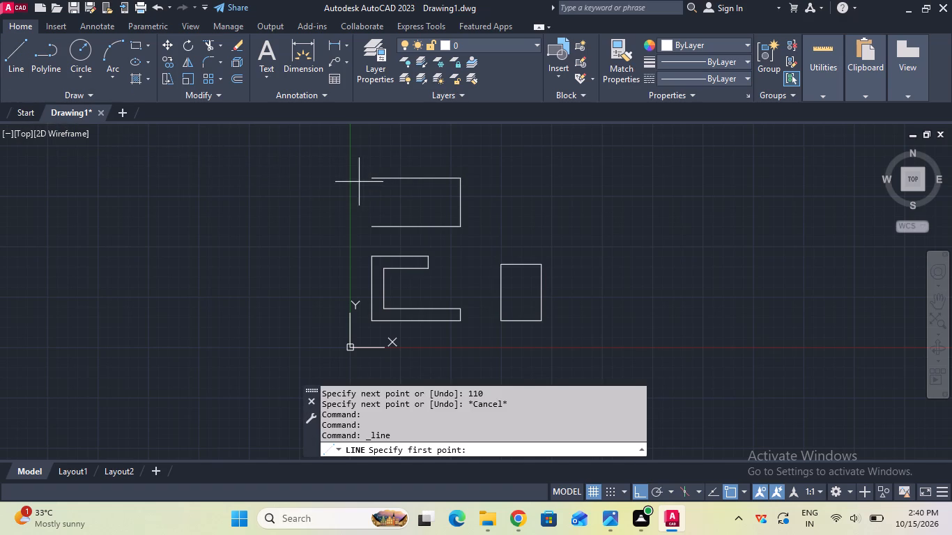
pyautogui.click(369, 180)
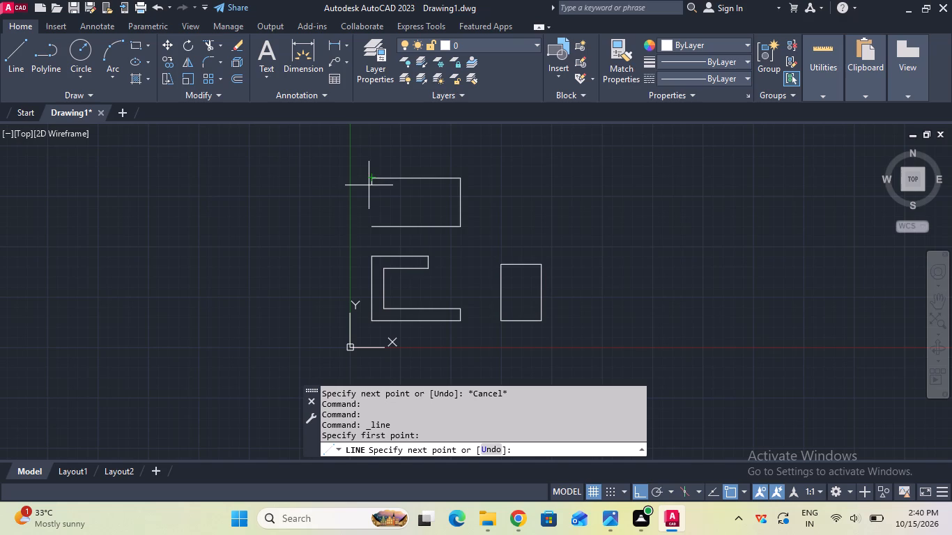
pyautogui.press('1')
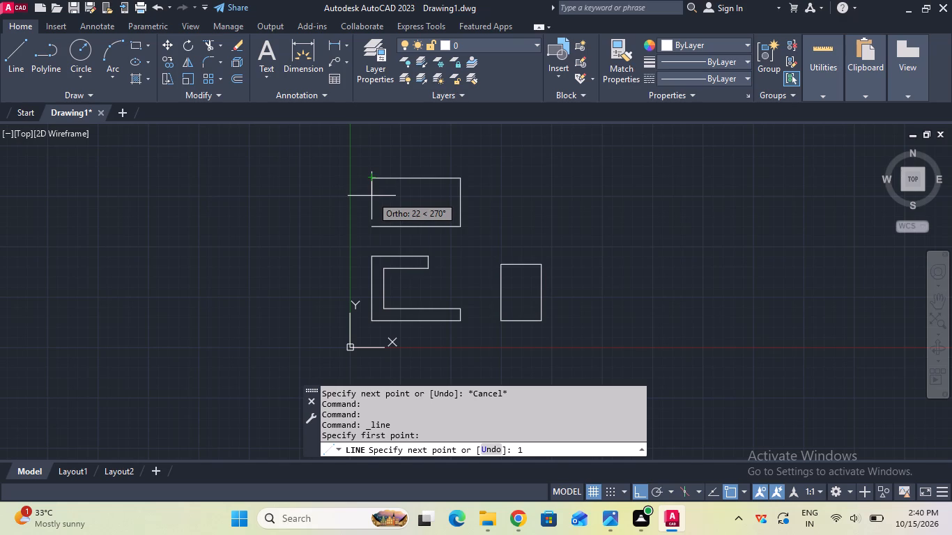
pyautogui.press('5')
pyautogui.press('Return')
pyautogui.scroll(2, 371, 196)
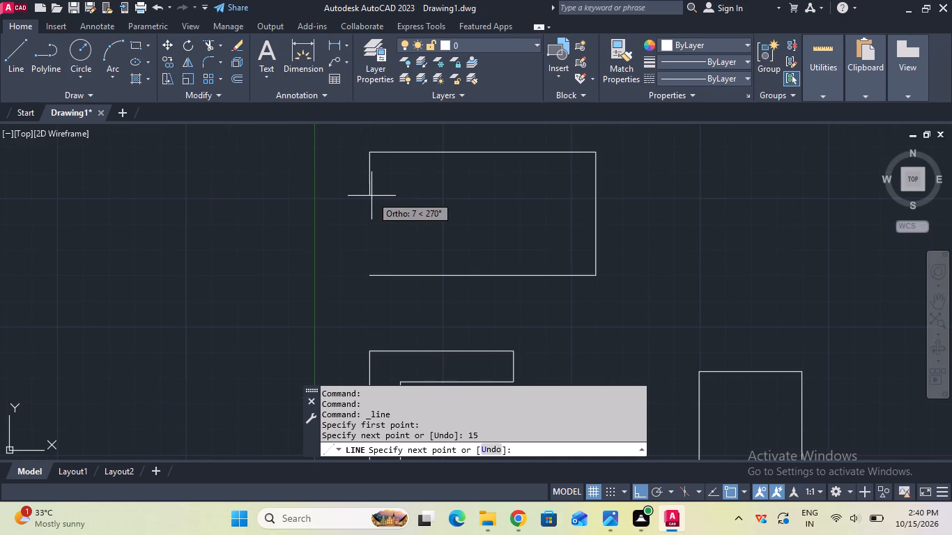
pyautogui.press('1')
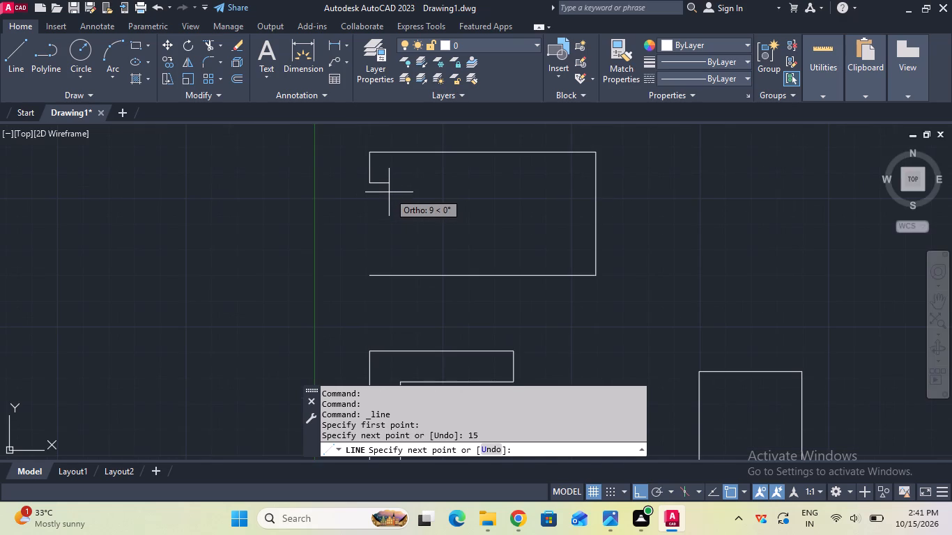
pyautogui.press('0')
pyautogui.press('Return')
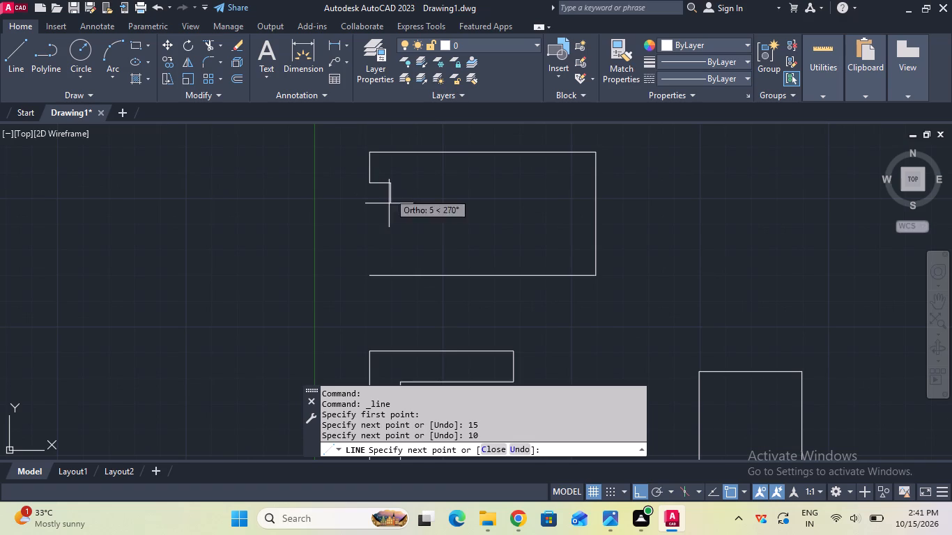
pyautogui.write('30')
pyautogui.press('Return')
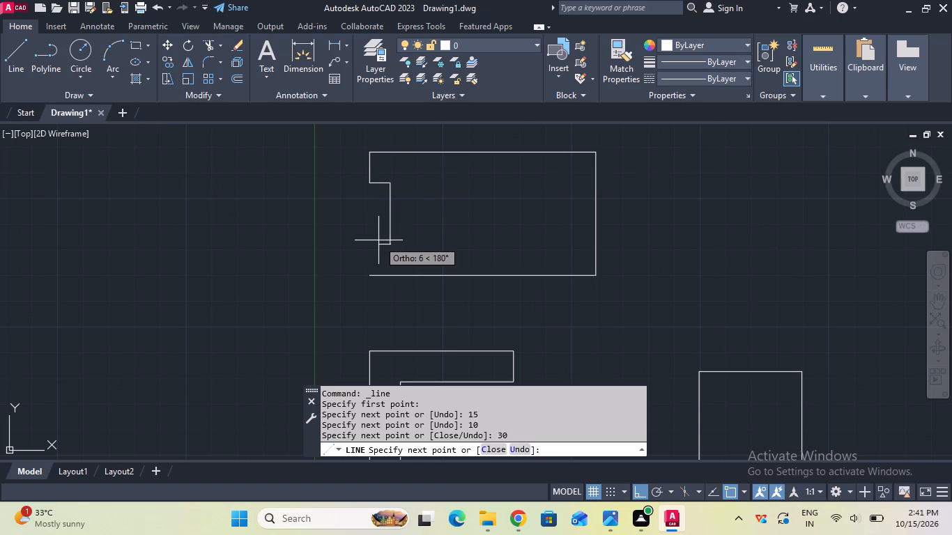
pyautogui.press('1')
pyautogui.press('0')
pyautogui.press('Return')
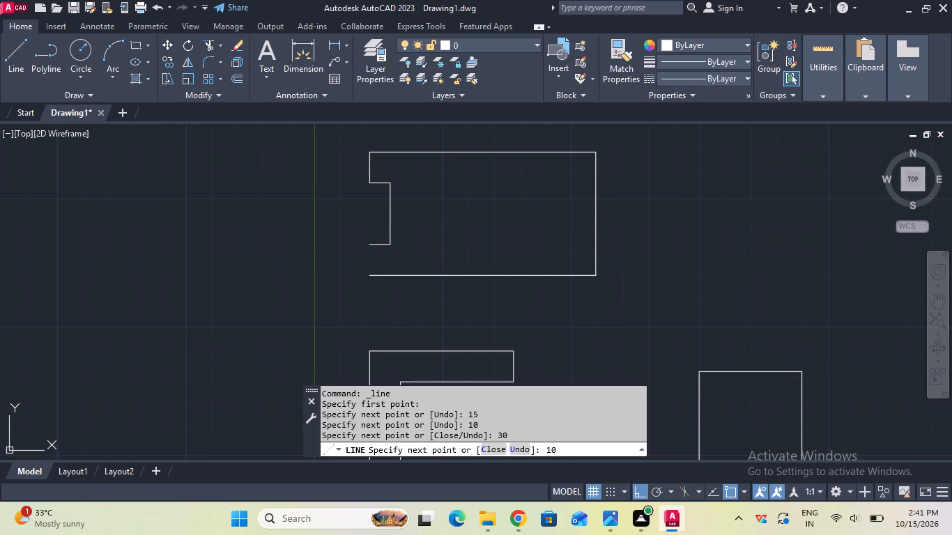
pyautogui.click(371, 276)
pyautogui.press('Escape')
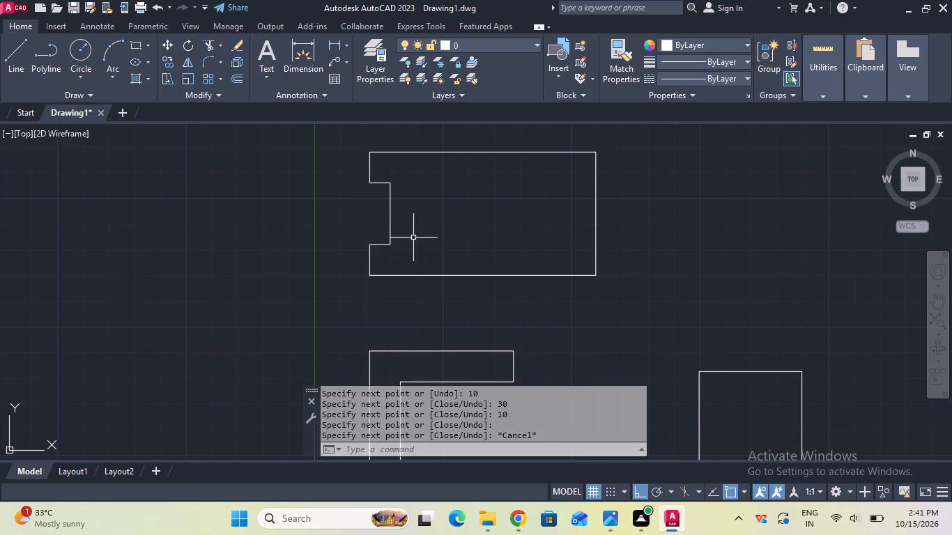
# Place a 40 mm linear dimension above the top view, measured rightward from its upper left corner along the upper edge.
pyautogui.moveTo(417, 235); pyautogui.dragTo(416, 256, button='middle')
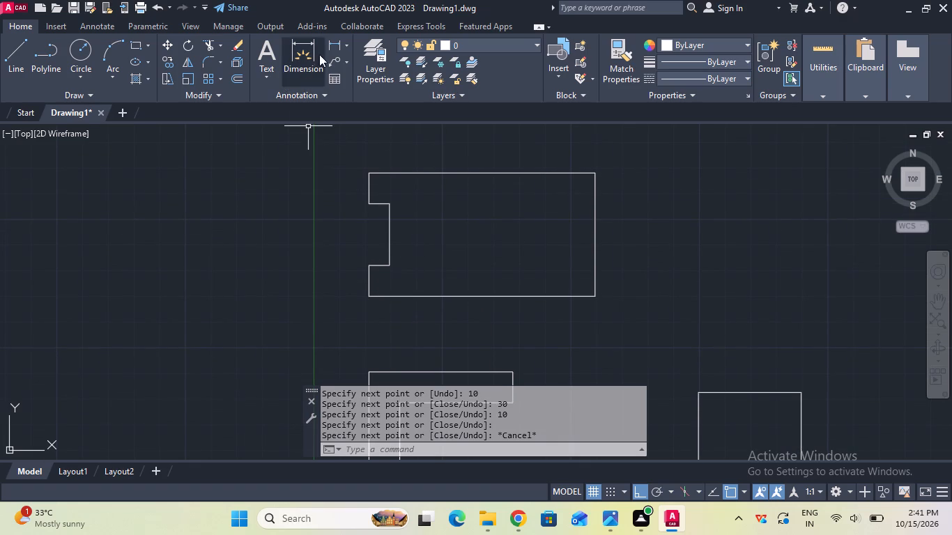
pyautogui.click(335, 48)
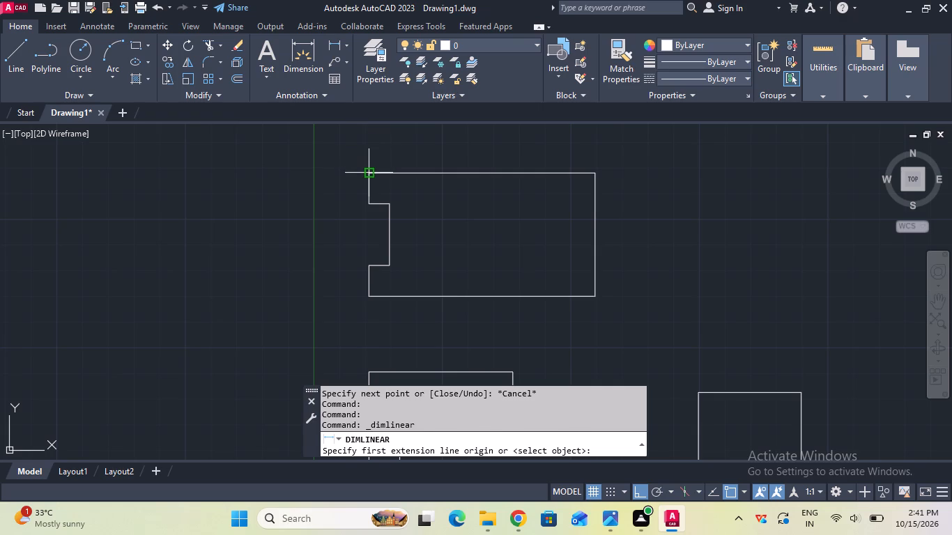
pyautogui.click(366, 169)
pyautogui.press('4')
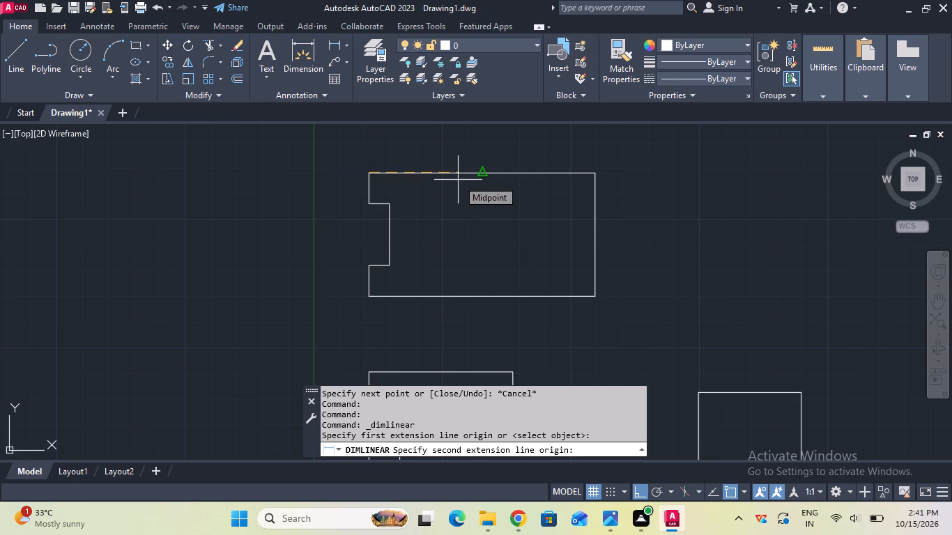
pyautogui.press('9')
pyautogui.press('BackSpace')
pyautogui.press('0')
pyautogui.press('Return')
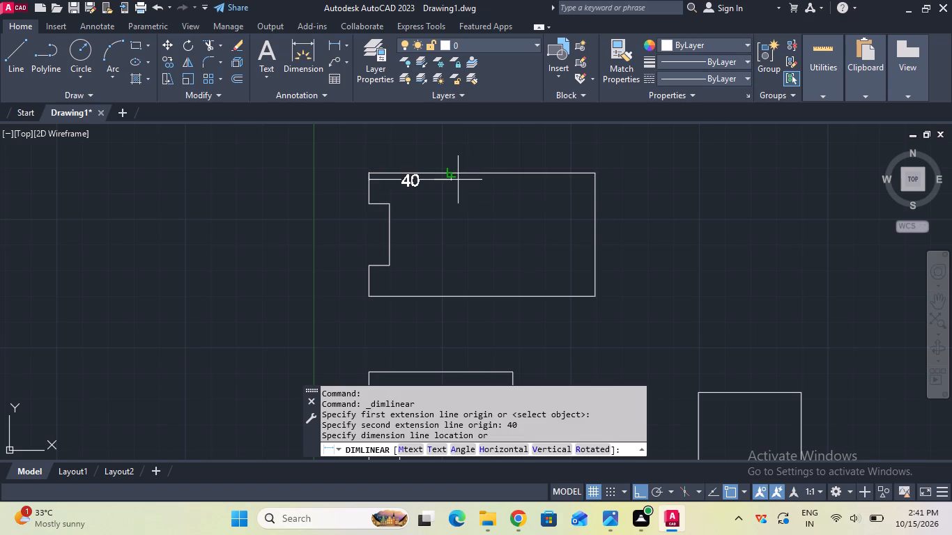
pyautogui.click(456, 144)
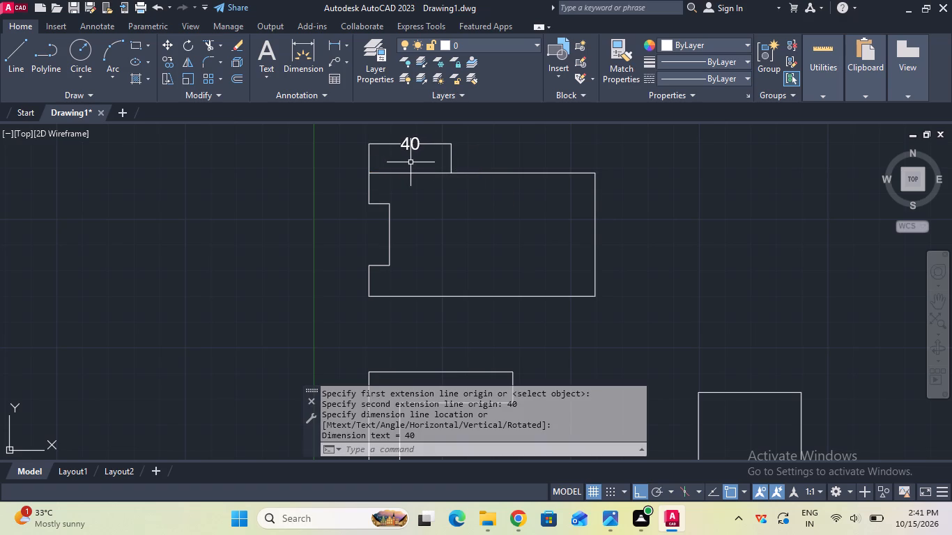
# Load the CENTER linetype from acad.lin into the drawing.
pyautogui.click(729, 73)
pyautogui.click(731, 136)
pyautogui.click(714, 78)
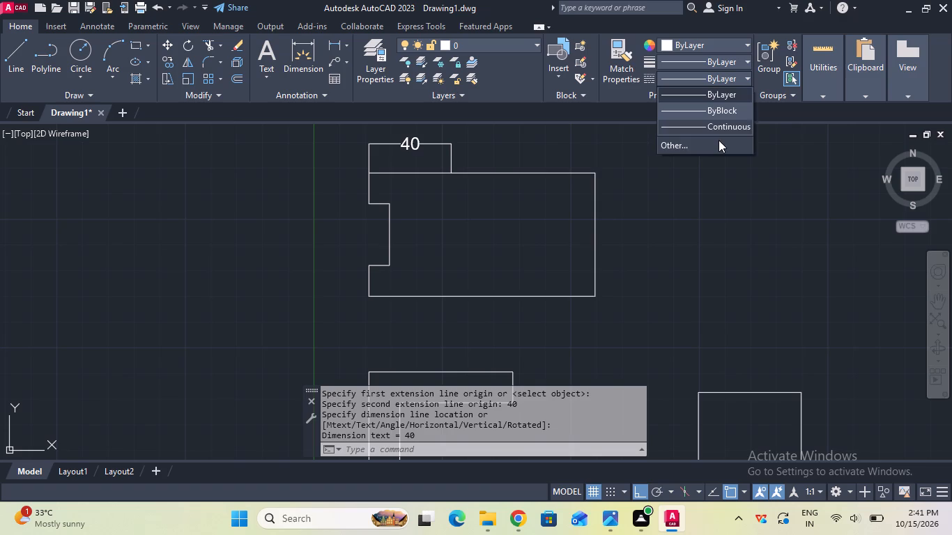
pyautogui.click(719, 143)
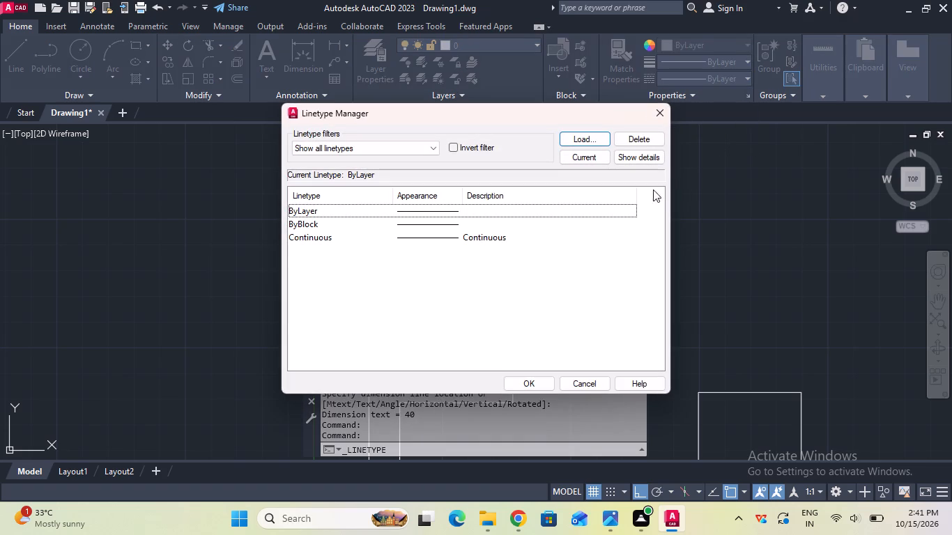
pyautogui.click(603, 141)
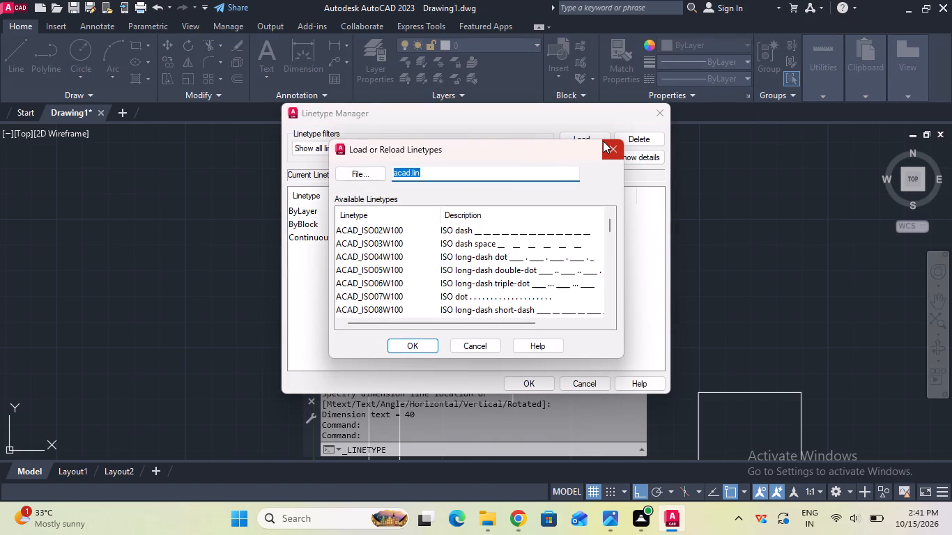
pyautogui.scroll(-6, 558, 196)
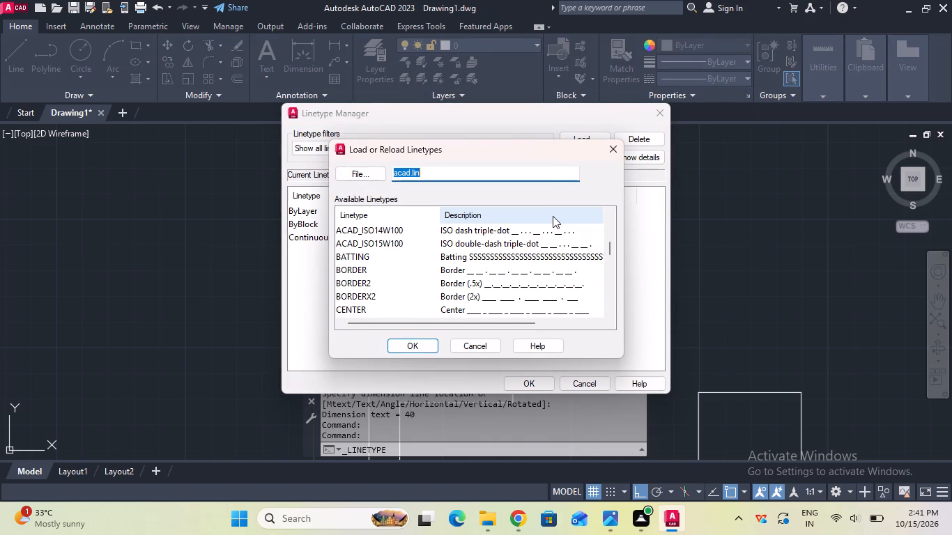
pyautogui.click(464, 308)
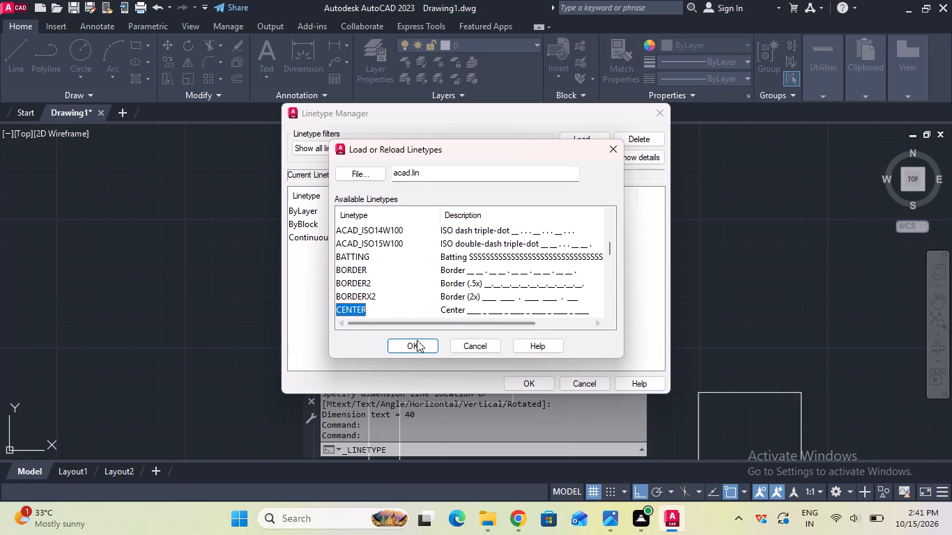
pyautogui.click(415, 348)
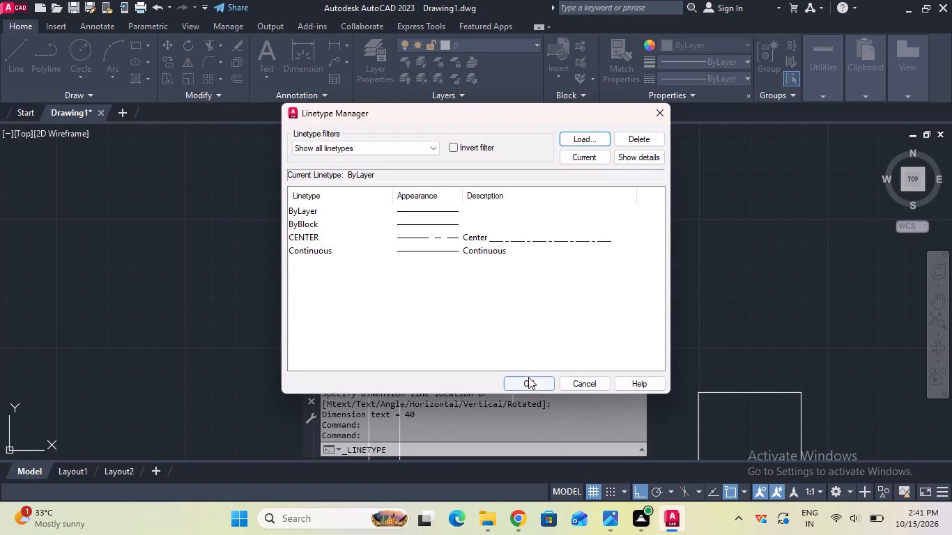
pyautogui.click(528, 377)
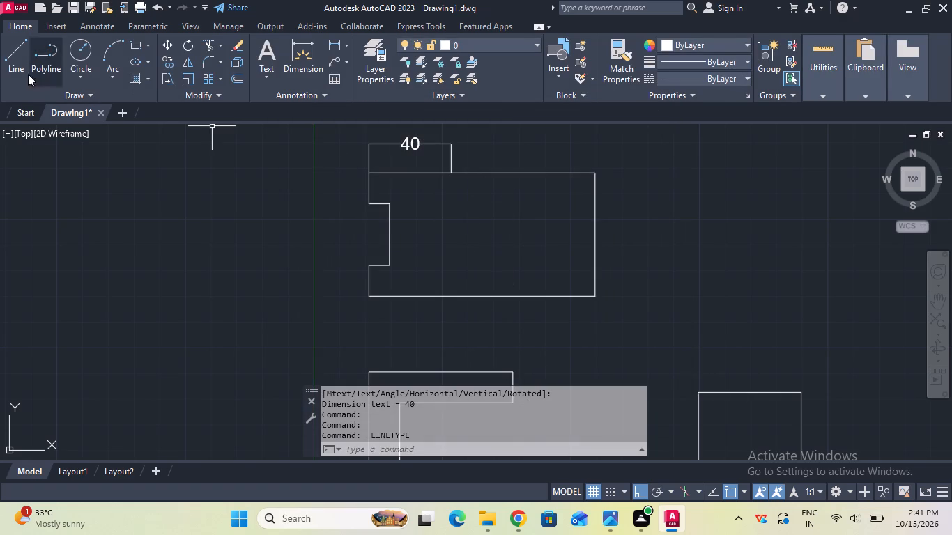
# With CENTER as the current linetype, draw a vertical centre line from the 40 mm dimension's right extension line to the top view's lower edge.
pyautogui.click(666, 75)
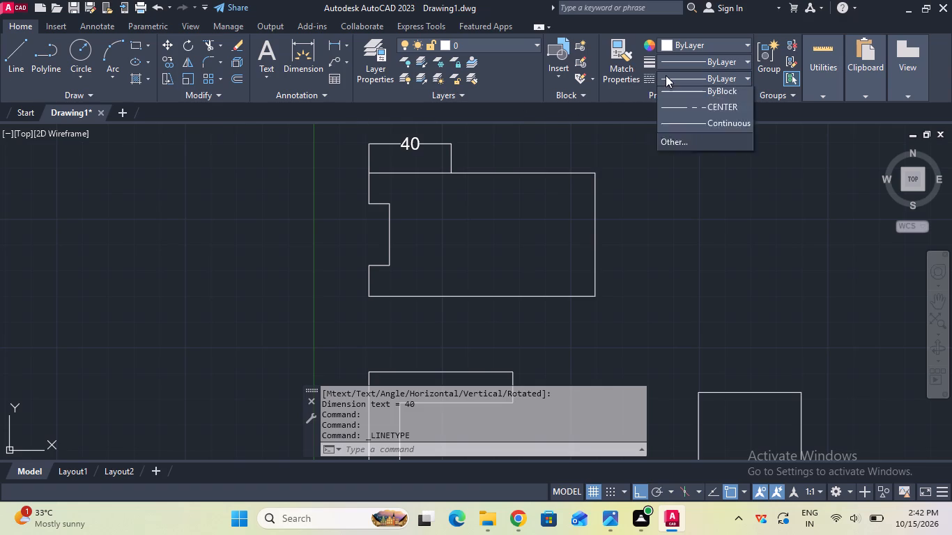
pyautogui.click(704, 130)
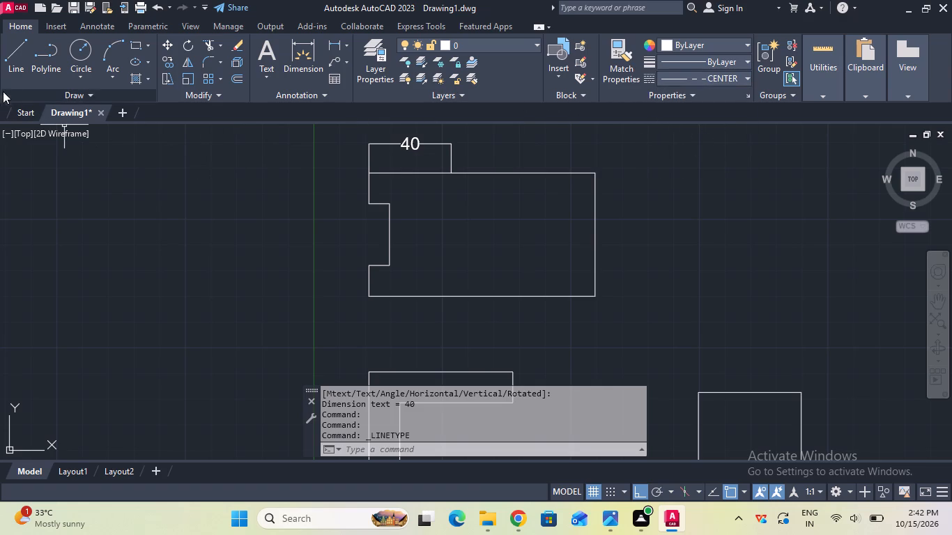
pyautogui.click(5, 75)
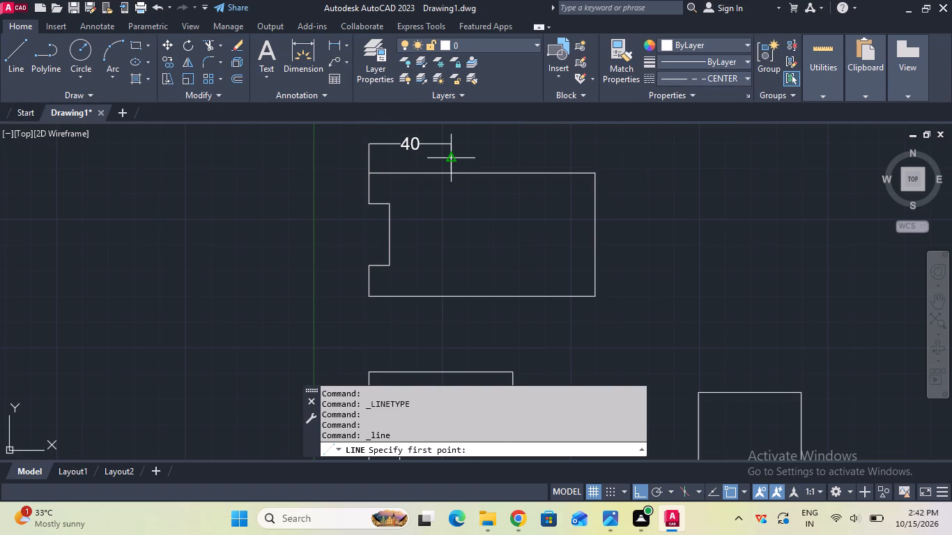
pyautogui.click(452, 160)
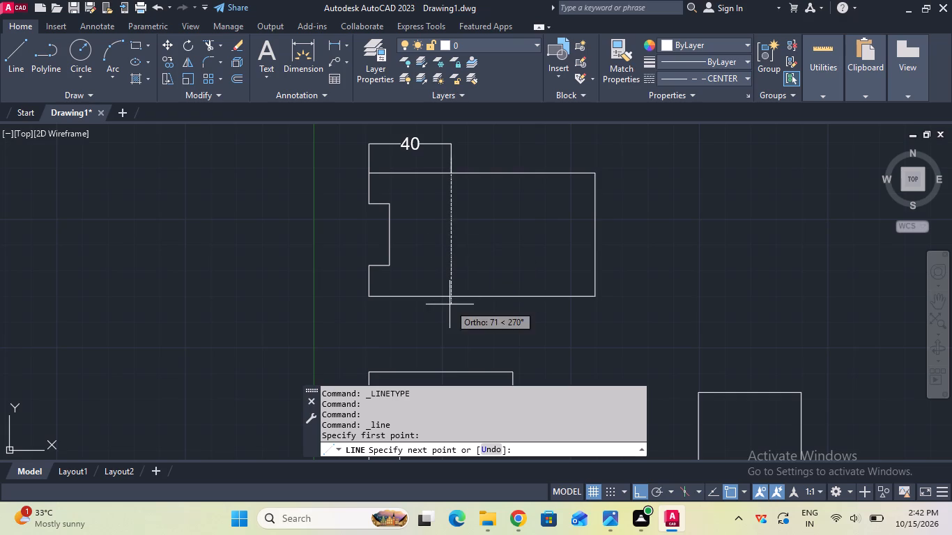
pyautogui.click(455, 295)
pyautogui.press('Escape')
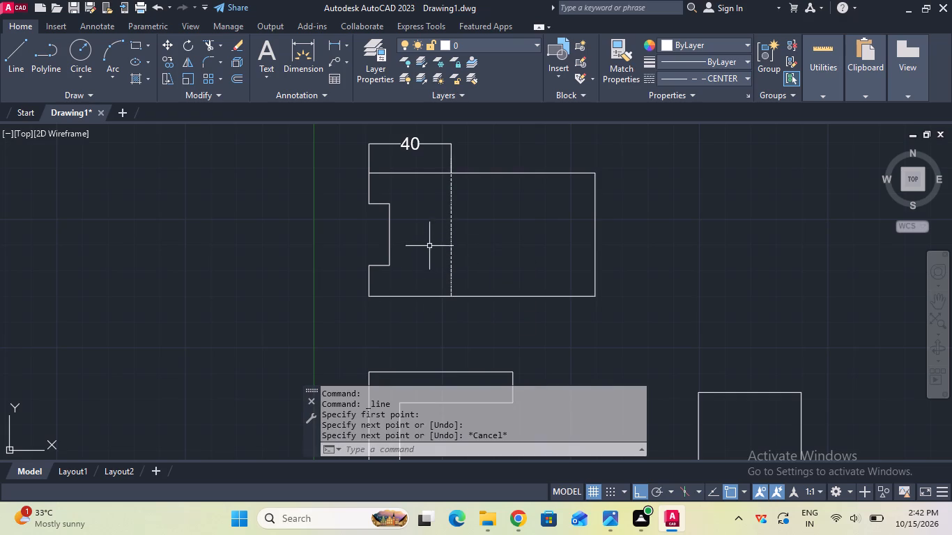
# Erase the 40 mm dimension above the top view.
pyautogui.click(240, 47)
pyautogui.click(408, 148)
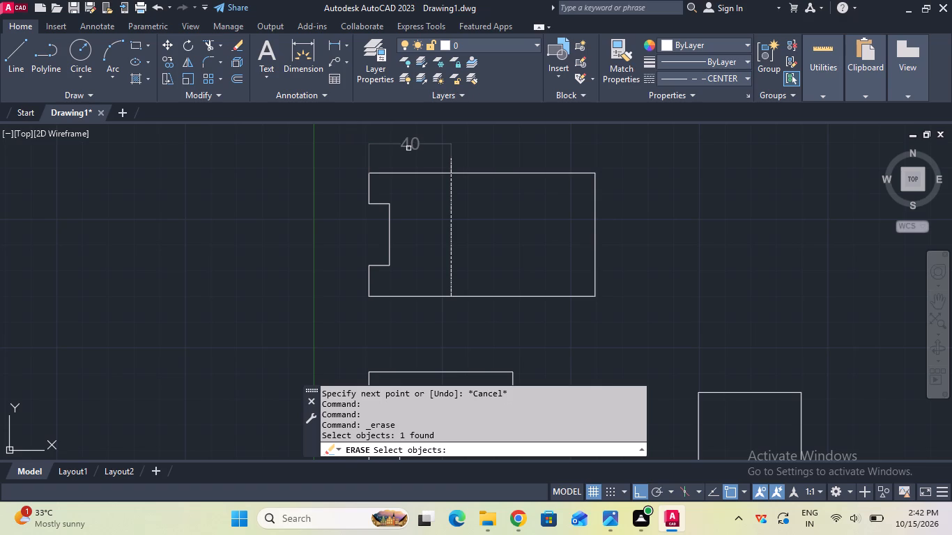
pyautogui.press('Return')
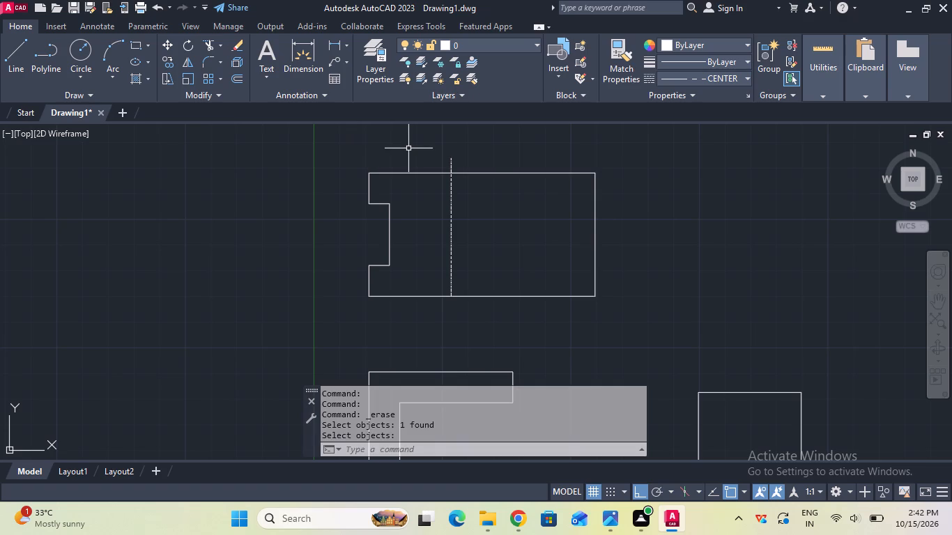
# Trim the part of the vertical centre line that extends above the top view's upper edge.
pyautogui.click(210, 42)
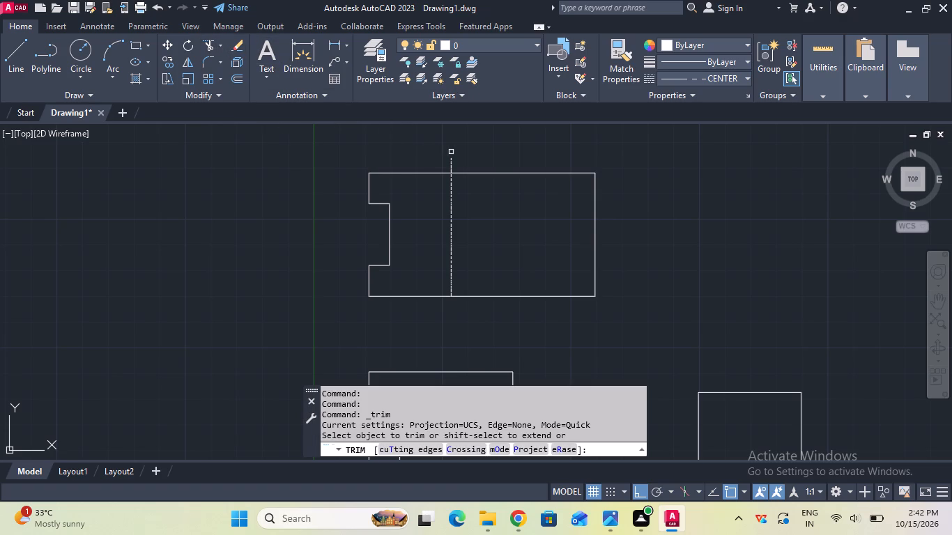
pyautogui.click(451, 157)
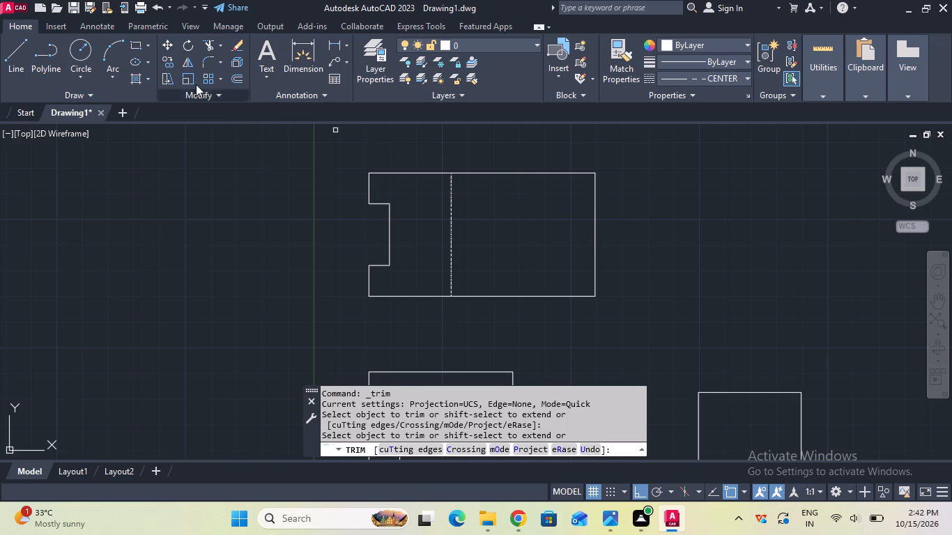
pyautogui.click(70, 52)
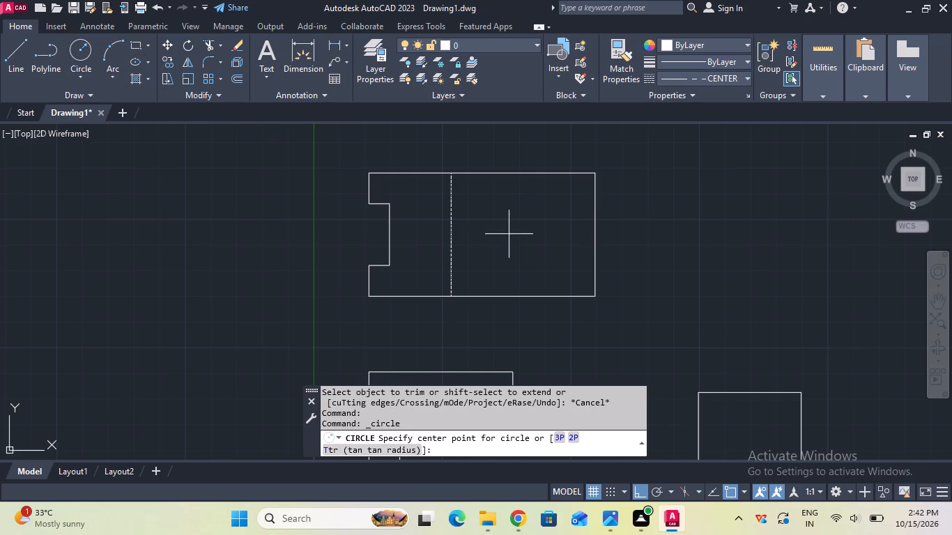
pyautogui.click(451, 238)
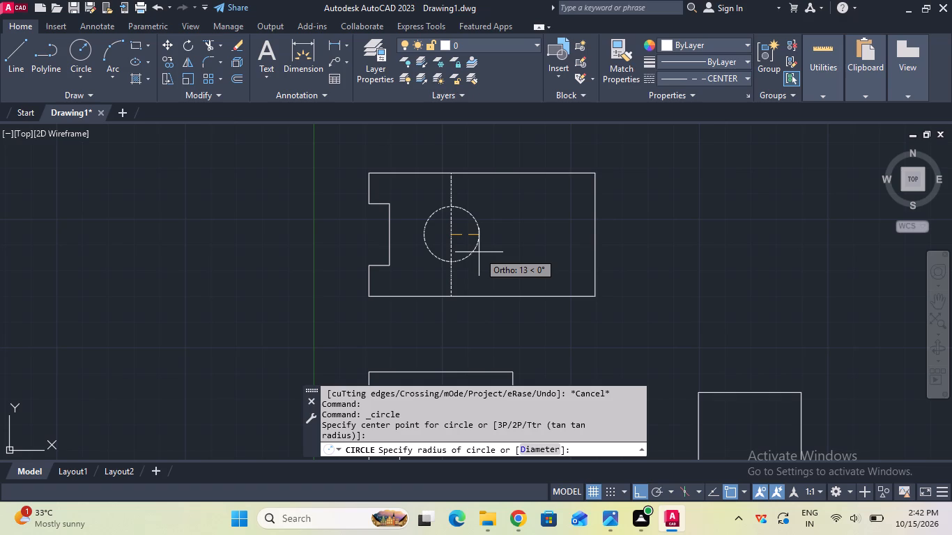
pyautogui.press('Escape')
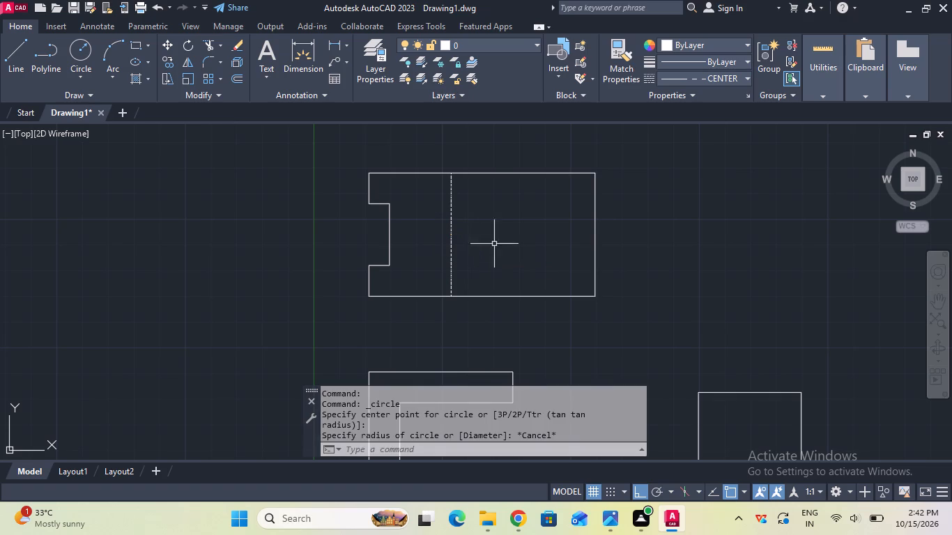
# With the current linetype set back to ByLayer, draw a circle of radius 15 mm centred on the vertical centre line's midpoint.
pyautogui.click(709, 82)
pyautogui.click(710, 94)
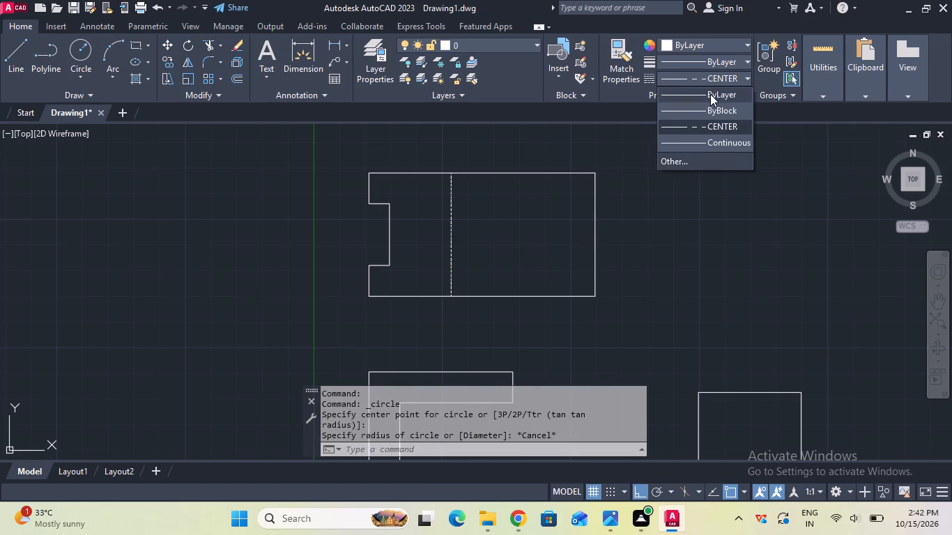
pyautogui.click(75, 63)
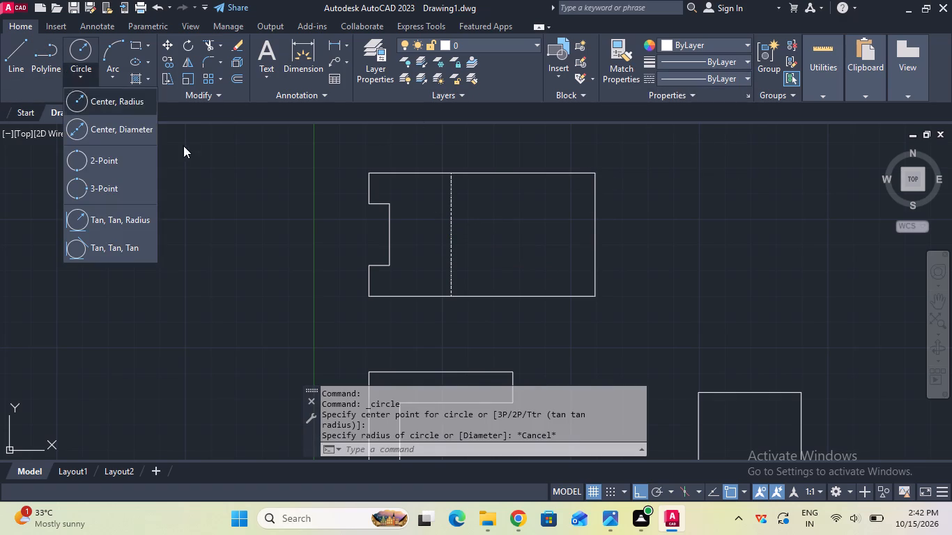
pyautogui.click(128, 100)
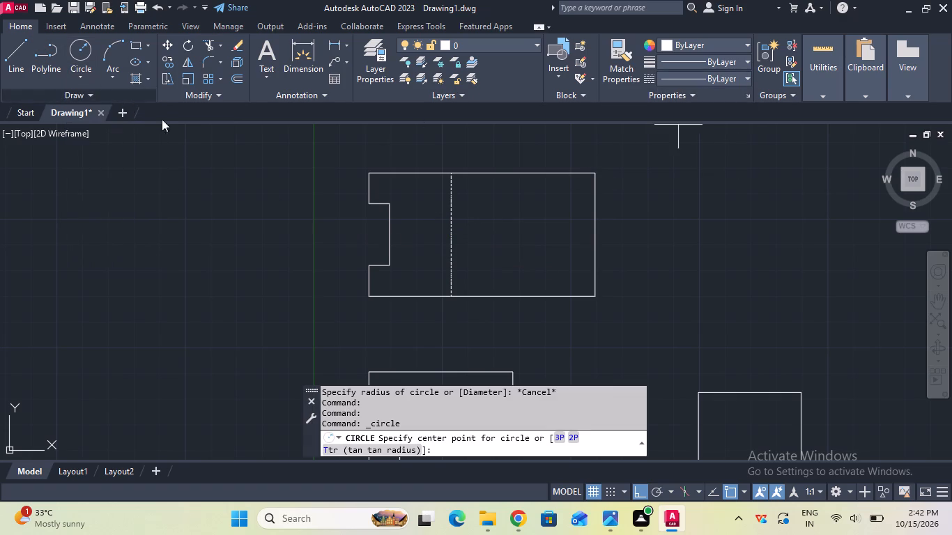
pyautogui.click(454, 233)
pyautogui.write('15')
pyautogui.press('Return')
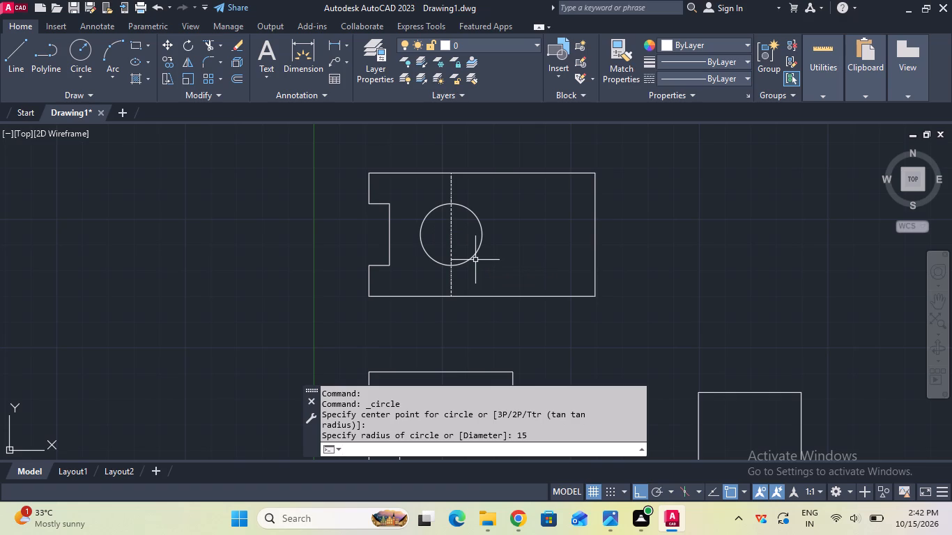
# Draw a concentric circle of radius 30 mm around the 15 mm radius circle in the top view.
pyautogui.click(82, 59)
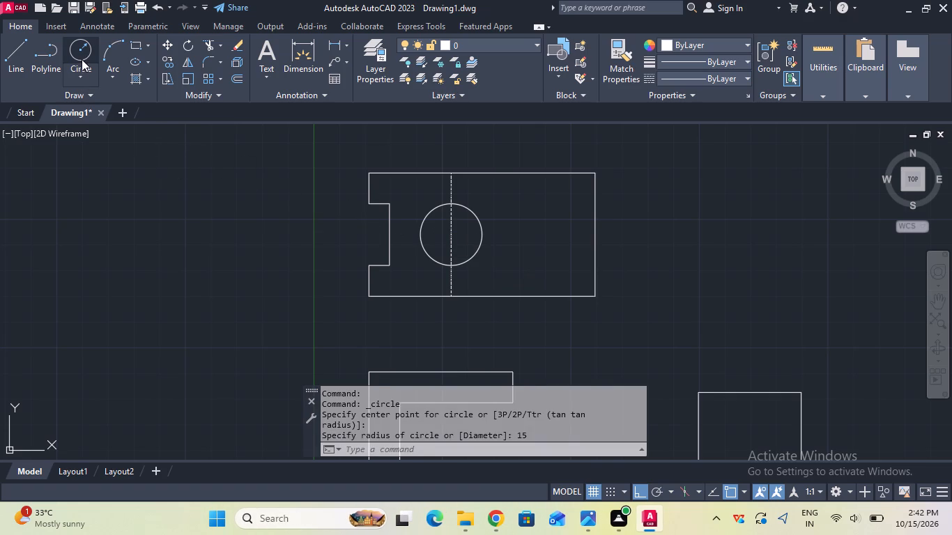
pyautogui.click(449, 233)
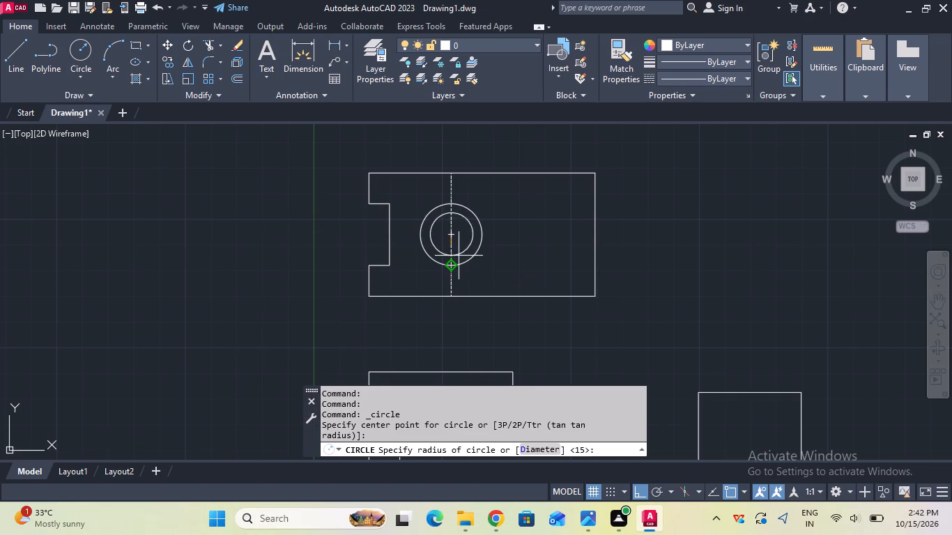
pyautogui.write('30')
pyautogui.press('Return')
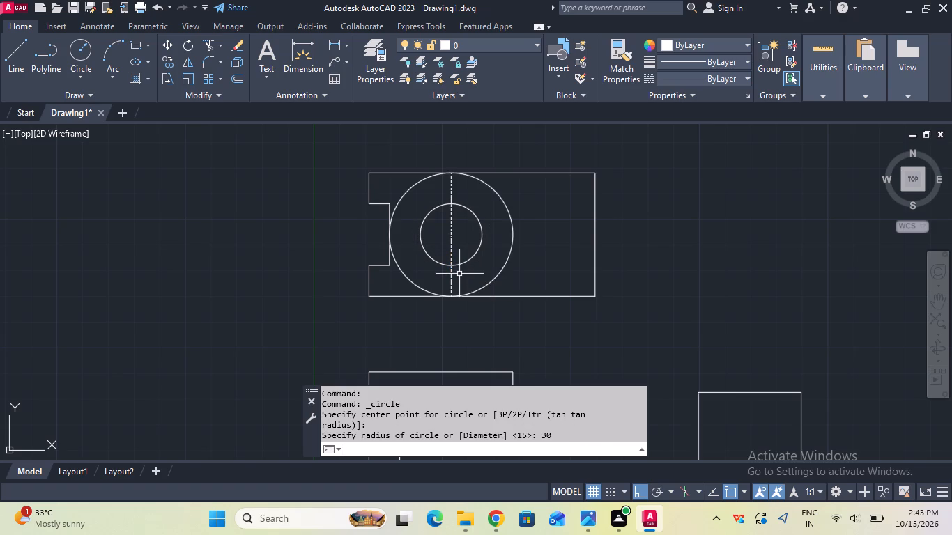
pyautogui.press('Escape')
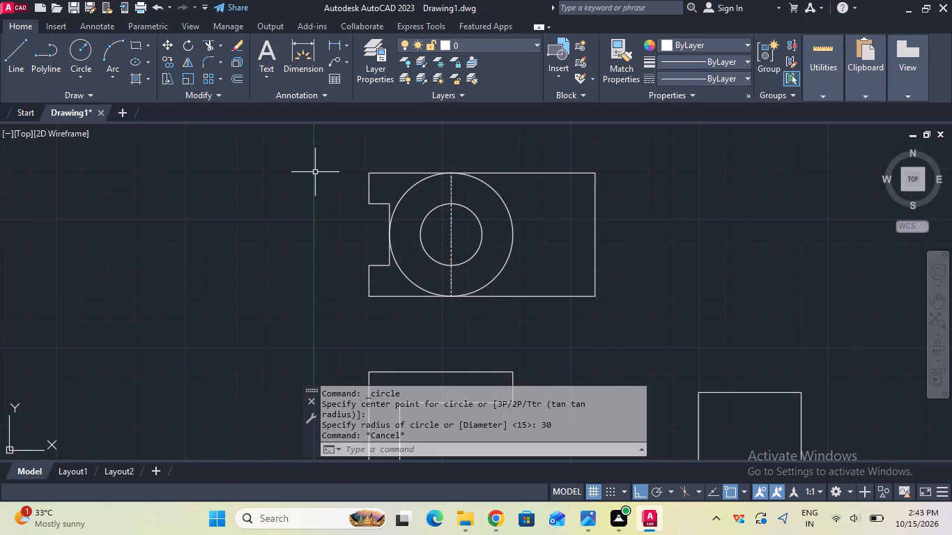
# Trim away the left half of the 30 mm radius circle, upper and lower arcs, up to the centre line.
pyautogui.click(205, 45)
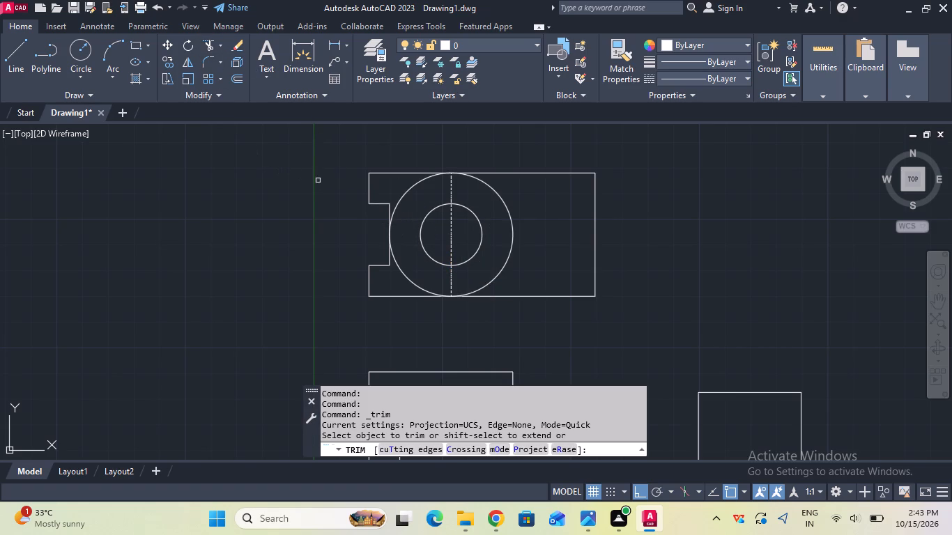
pyautogui.click(399, 197)
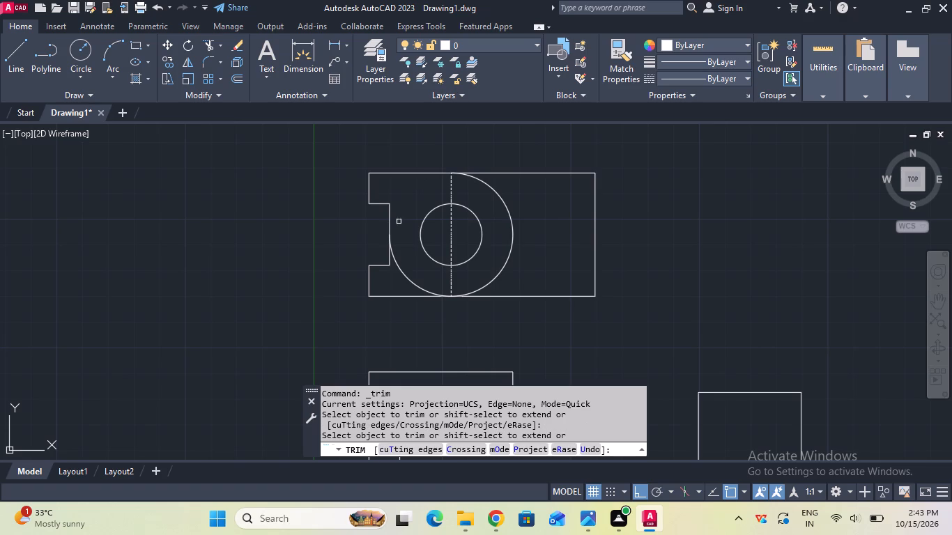
pyautogui.click(400, 272)
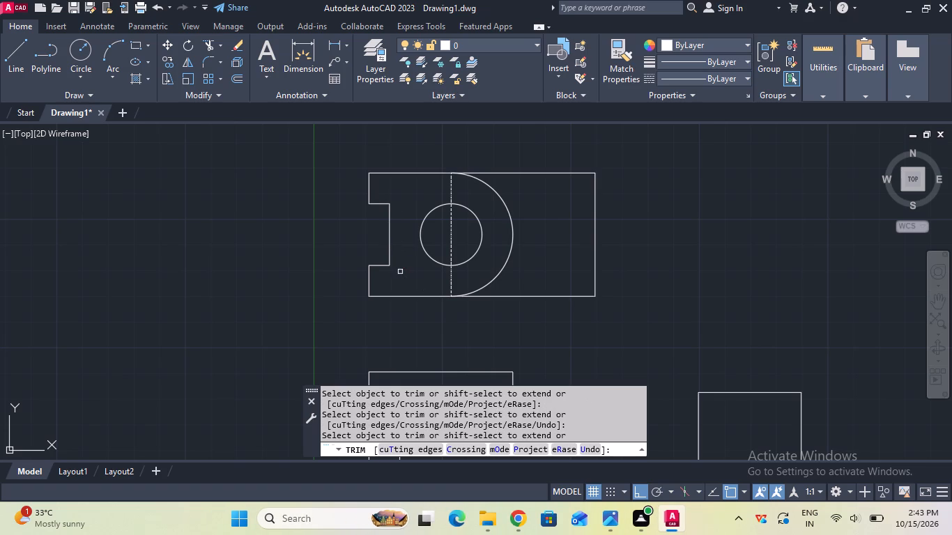
pyautogui.press('Escape')
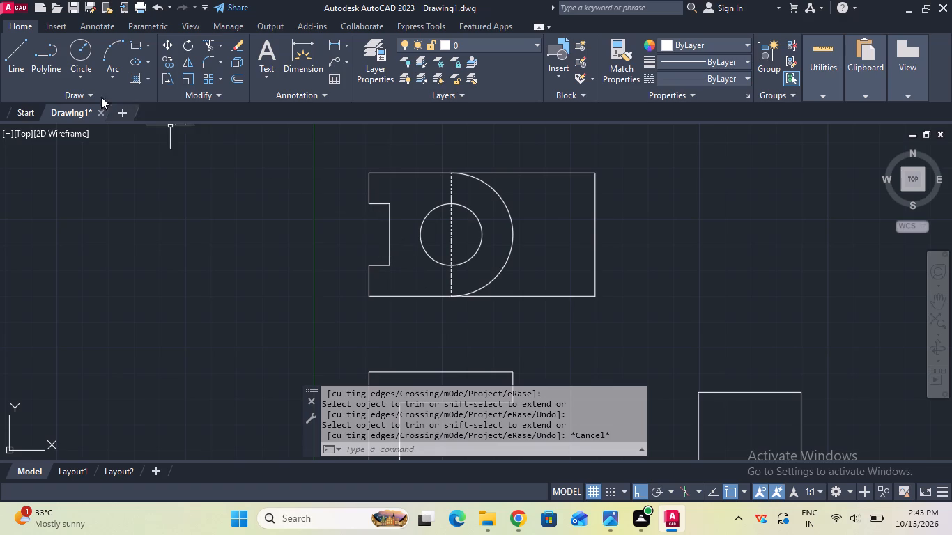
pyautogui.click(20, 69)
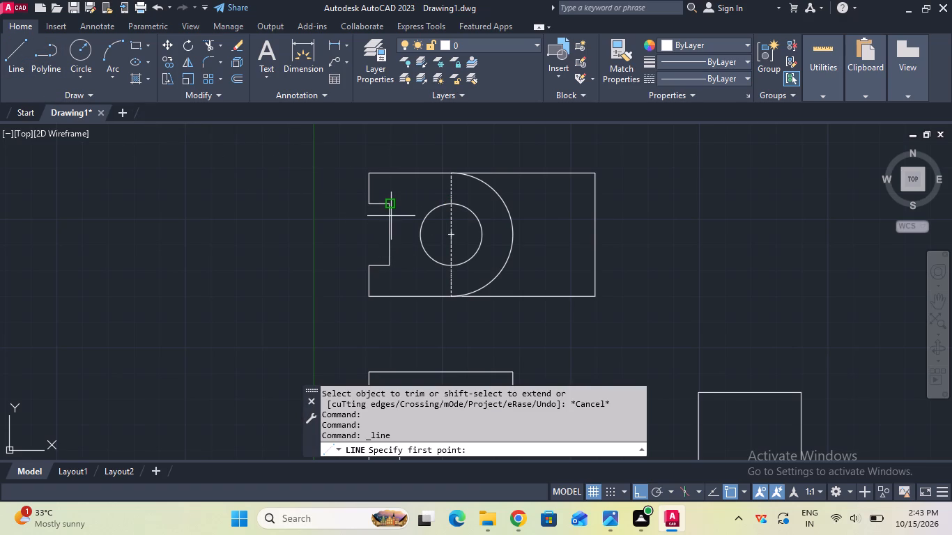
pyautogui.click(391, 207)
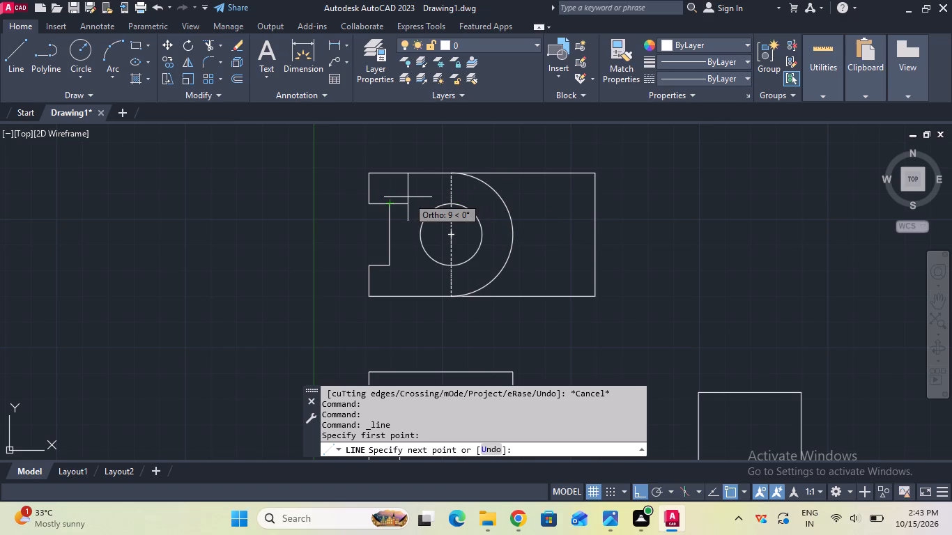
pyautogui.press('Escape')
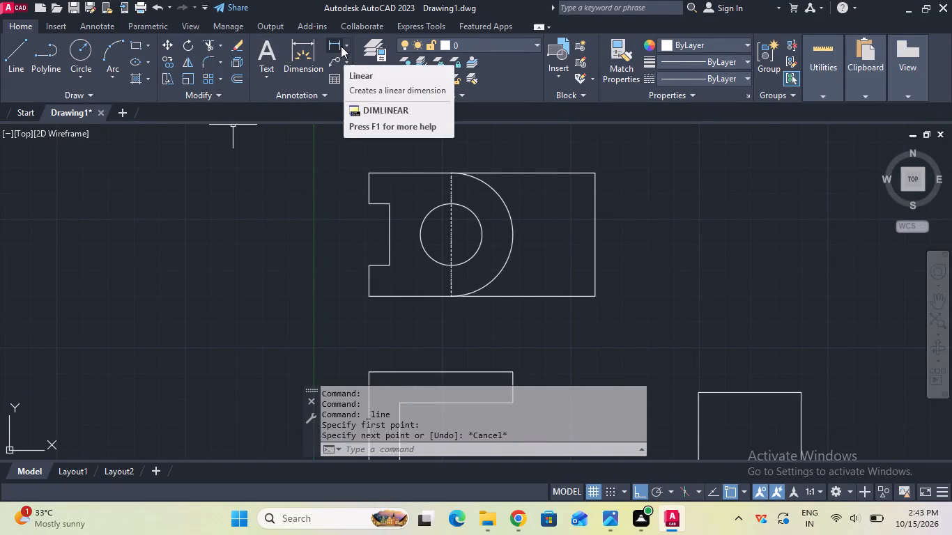
# Extend the upper edge of the top view's left notch past the centre line to the 30 mm radius arc.
pyautogui.click(219, 41)
pyautogui.click(231, 88)
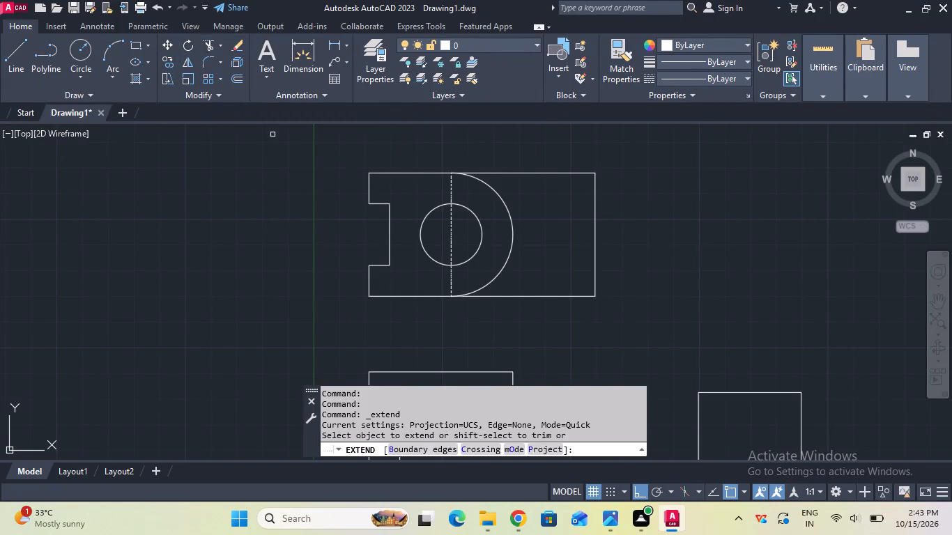
pyautogui.click(382, 206)
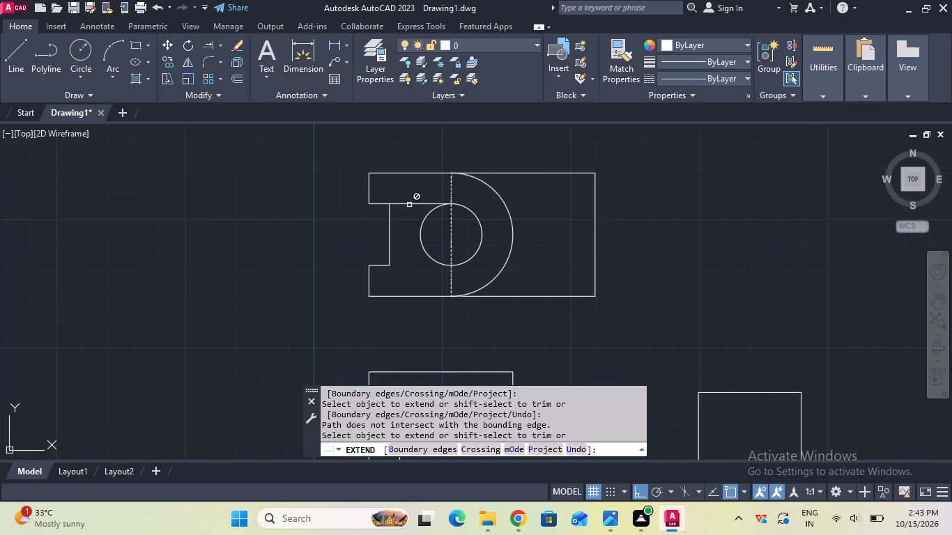
pyautogui.click(425, 203)
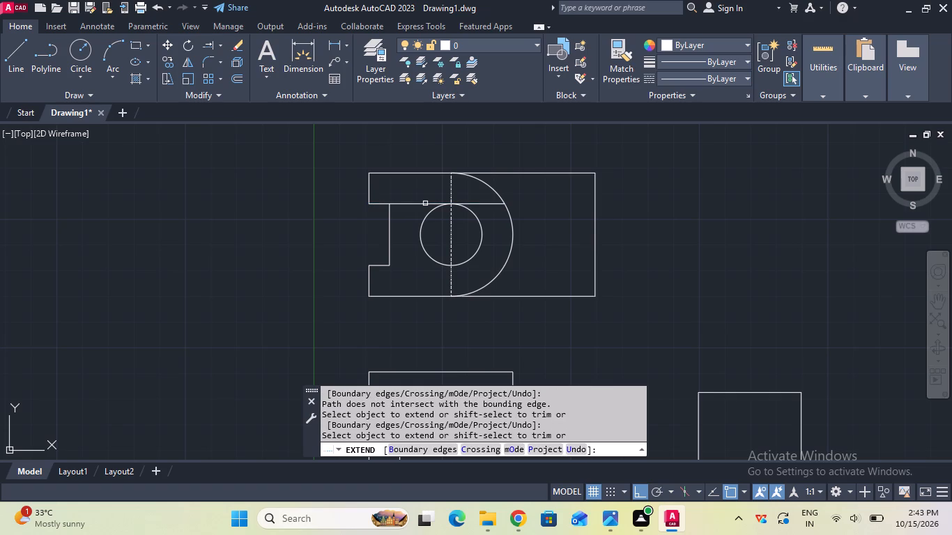
pyautogui.press('Escape')
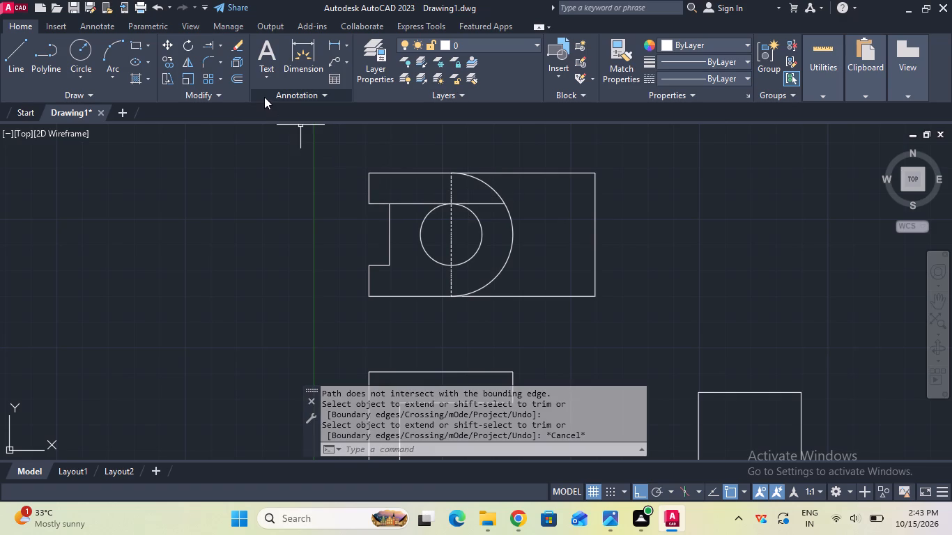
# Place a 50 mm horizontal linear dimension above the top view, starting from the vertical centre line's upper end.
pyautogui.click(327, 47)
pyautogui.click(450, 171)
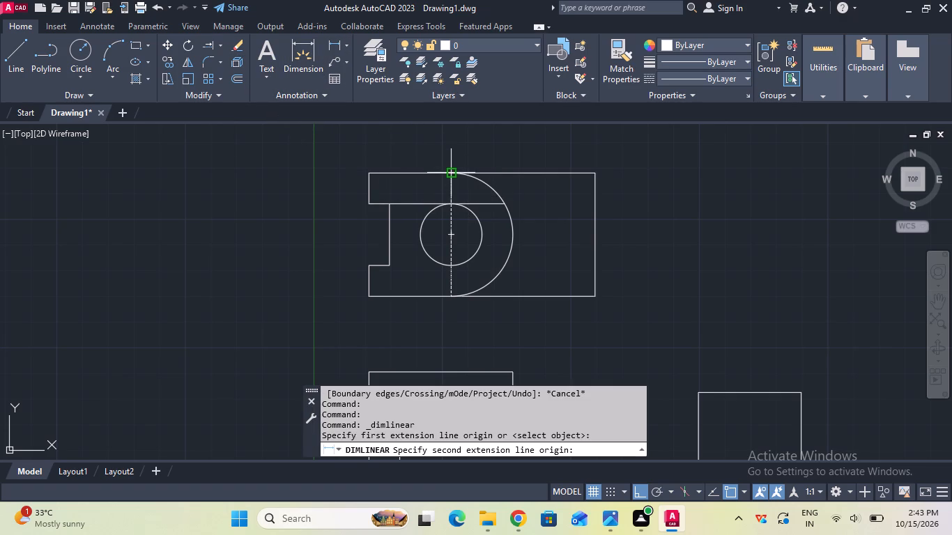
pyautogui.write('50')
pyautogui.press('Return')
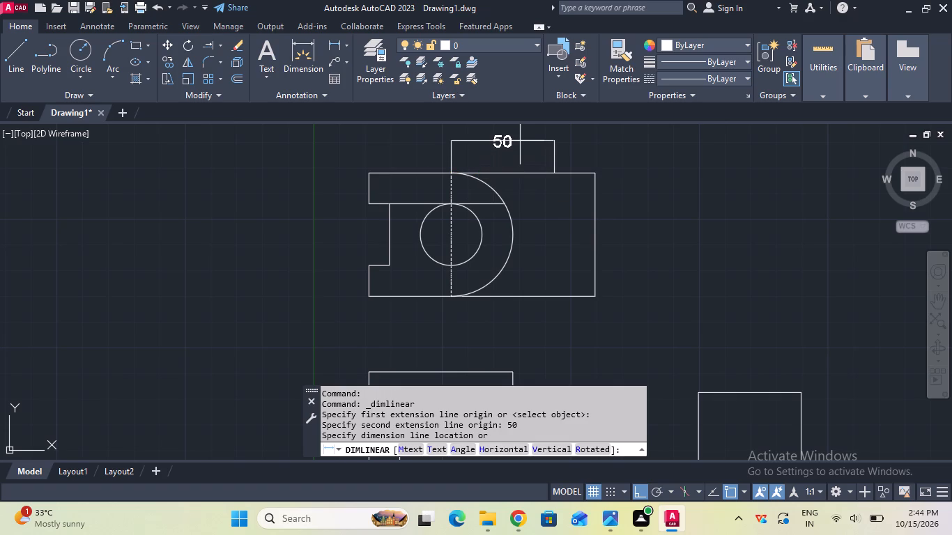
pyautogui.click(520, 141)
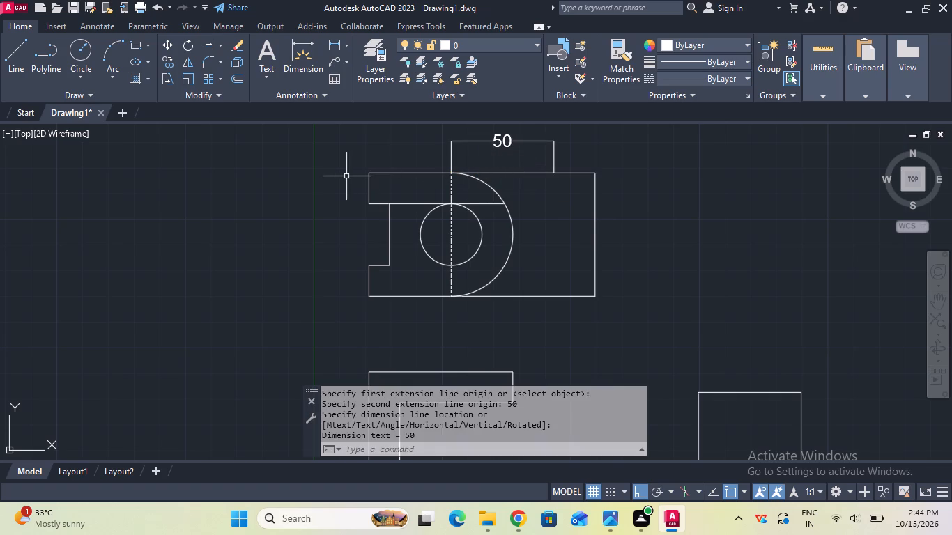
# Draw a vertical line about 31 mm long downward from the right end of the 50 mm dimension line into the top view.
pyautogui.click(20, 66)
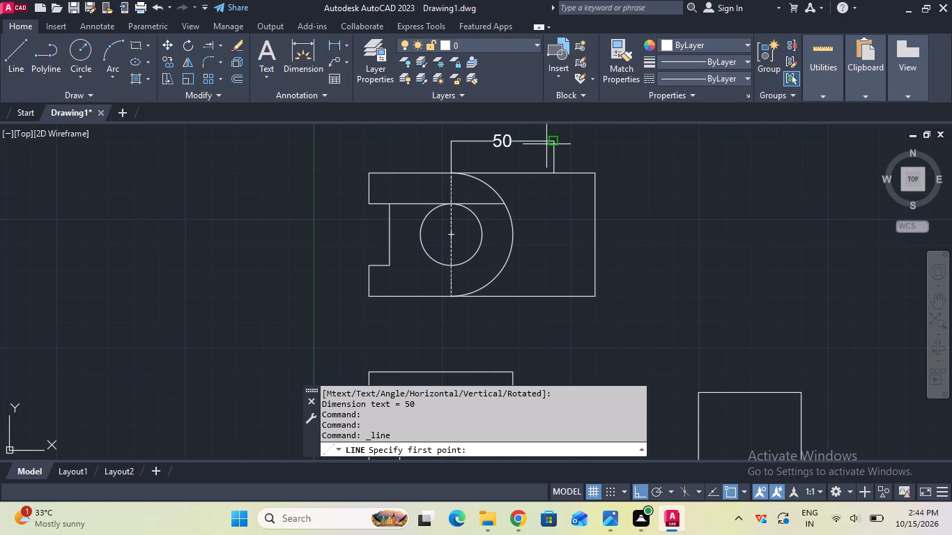
pyautogui.click(550, 142)
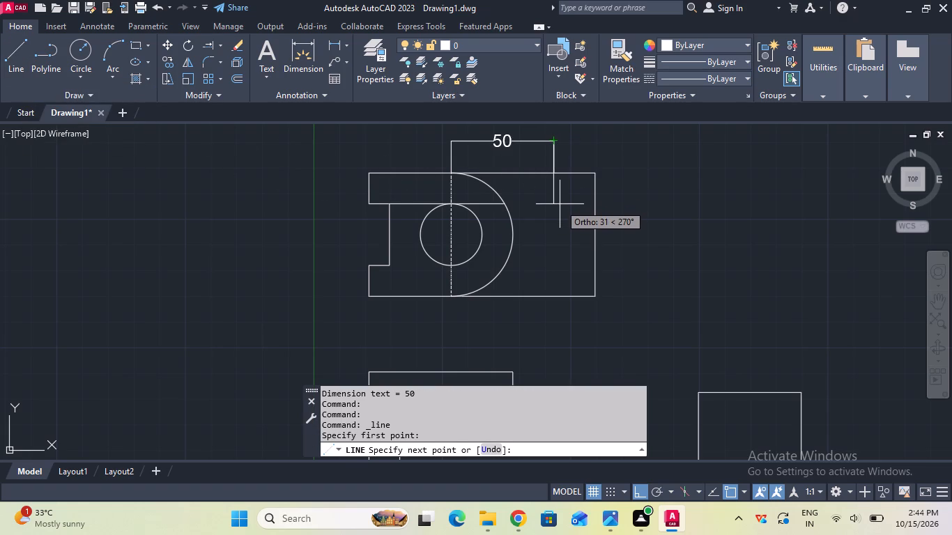
pyautogui.click(560, 204)
pyautogui.press('Escape')
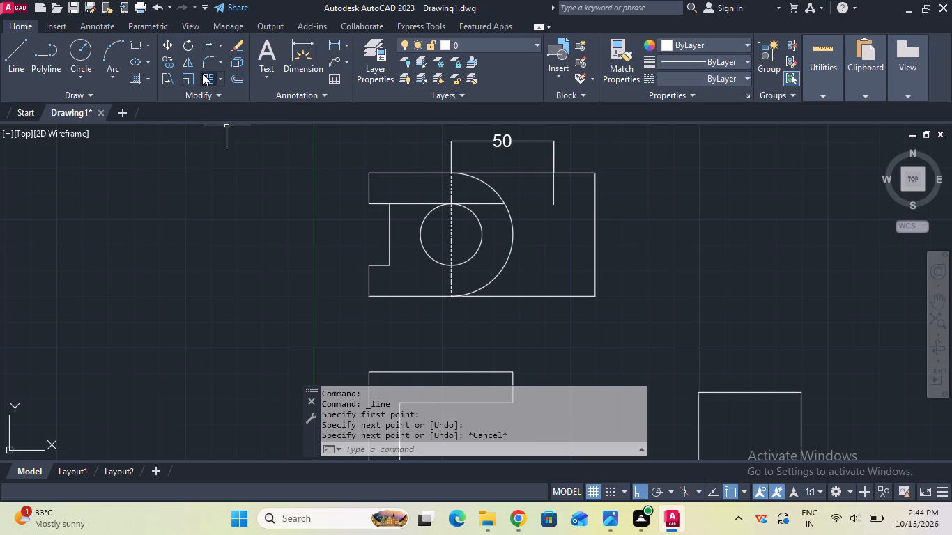
# Extend the notch's upper horizontal line beyond the arc to the new vertical line.
pyautogui.click(203, 47)
pyautogui.click(475, 206)
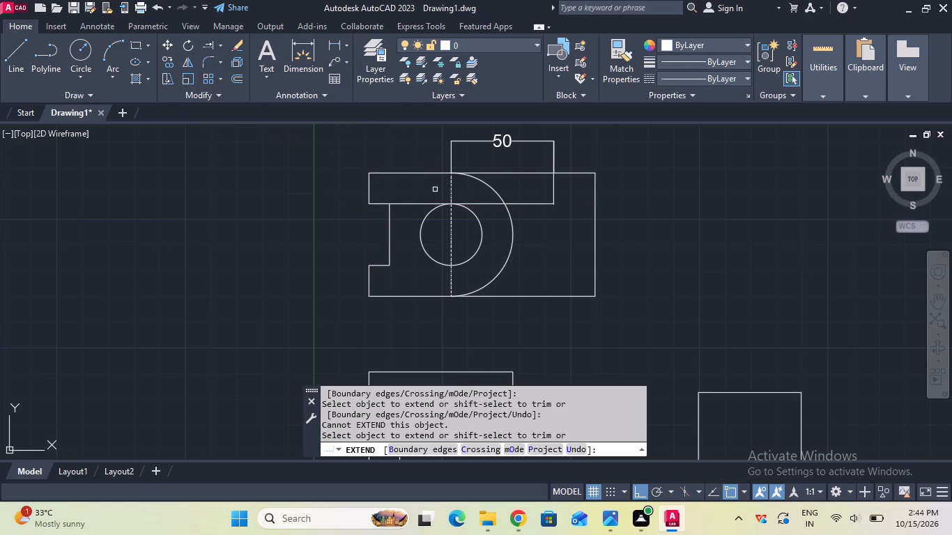
pyautogui.press('Escape')
# Delete the 50 mm dimension above the top view.
pyautogui.click(496, 140)
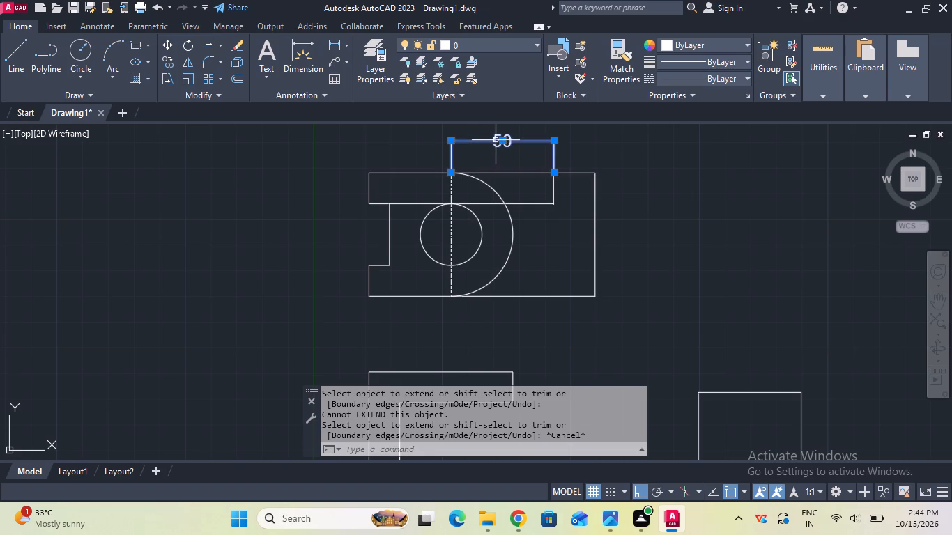
pyautogui.press('Delete')
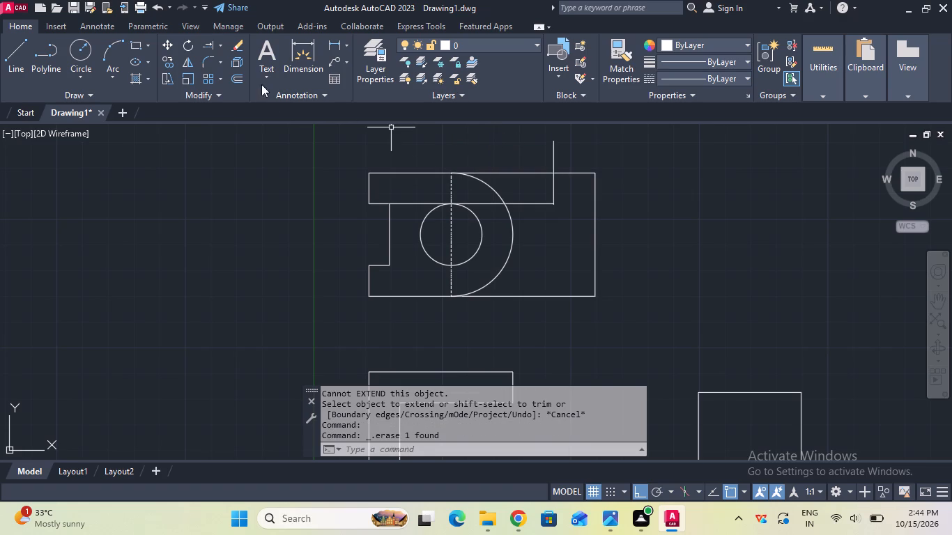
# Trim away the whole vertical construction line and the extended horizontal line between the notch and the 30 mm radius arc.
pyautogui.click(223, 49)
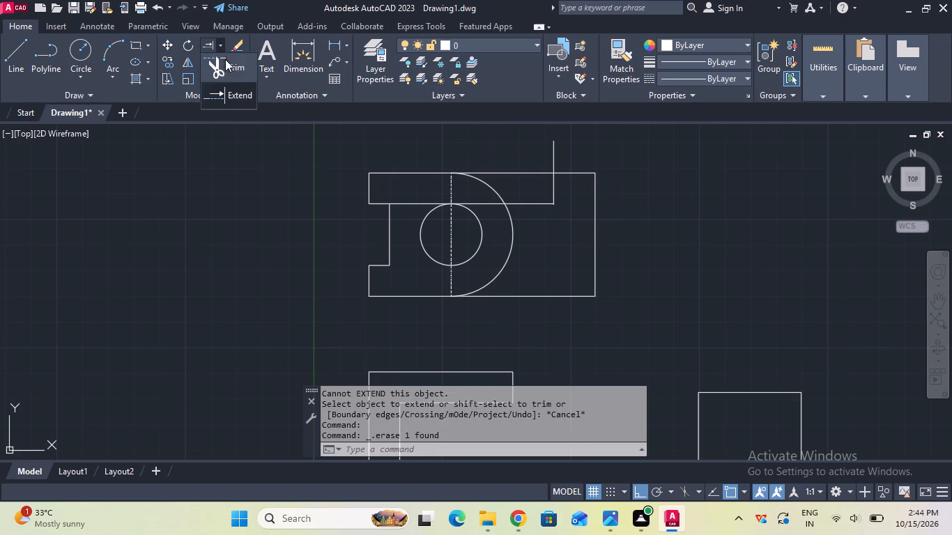
pyautogui.click(227, 76)
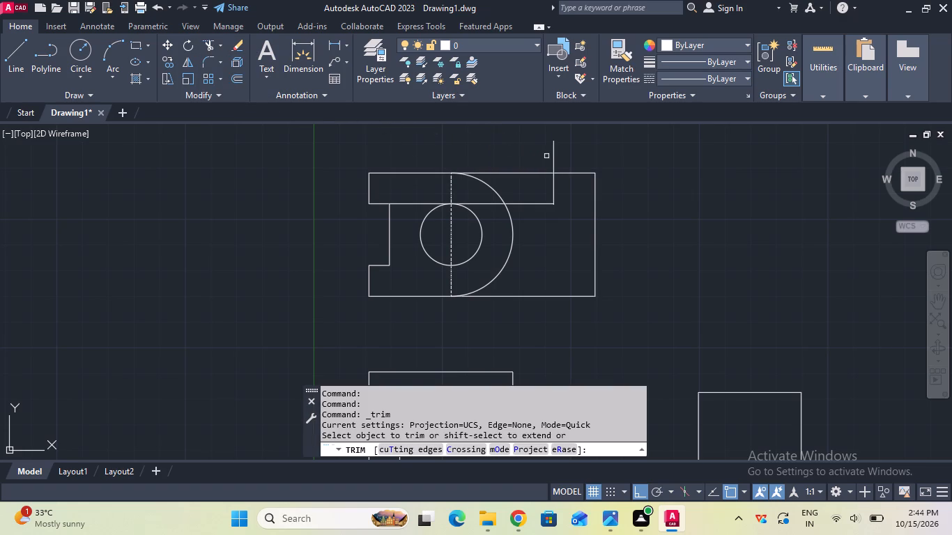
pyautogui.click(553, 156)
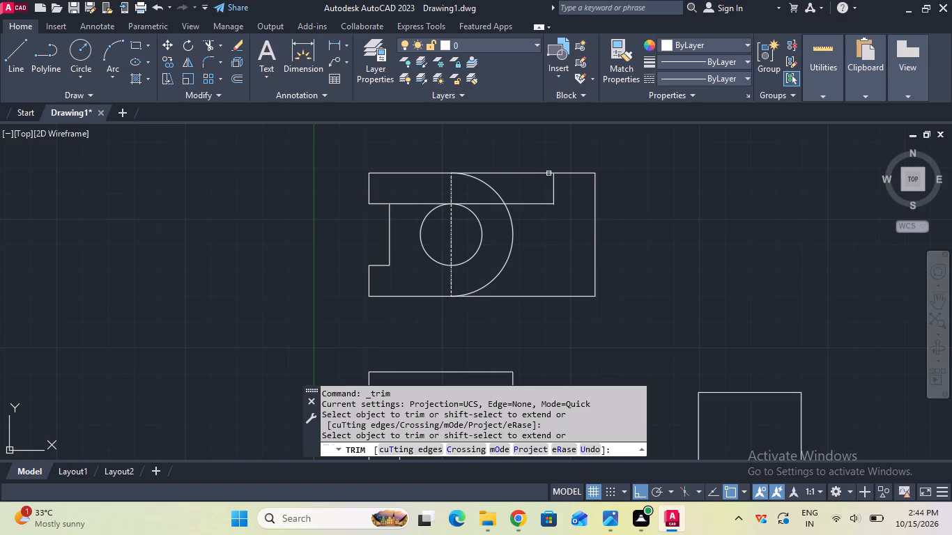
pyautogui.click(553, 185)
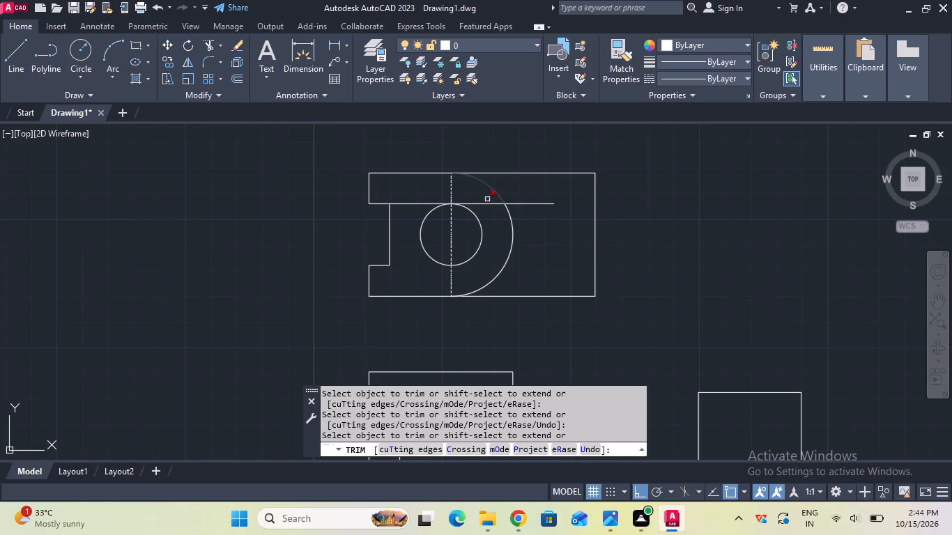
pyautogui.click(482, 204)
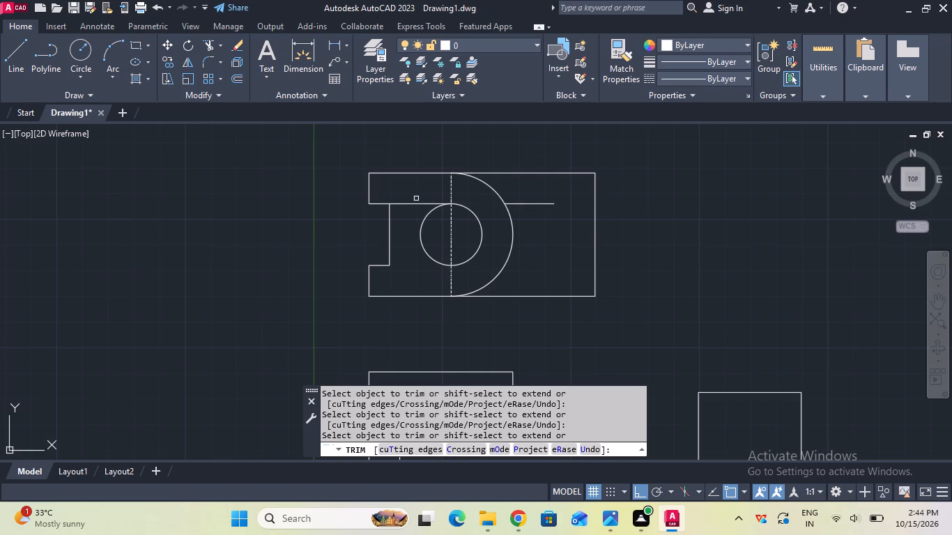
pyautogui.click(415, 202)
pyautogui.press('Escape')
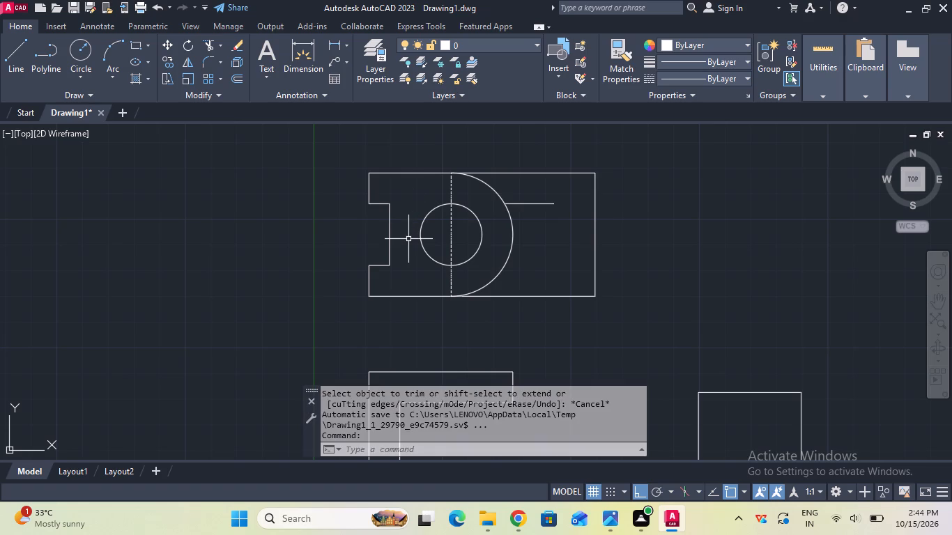
# From the short horizontal line's right end, draw a line 30 mm downward and continue it about 75 mm left towards the notch.
pyautogui.click(15, 74)
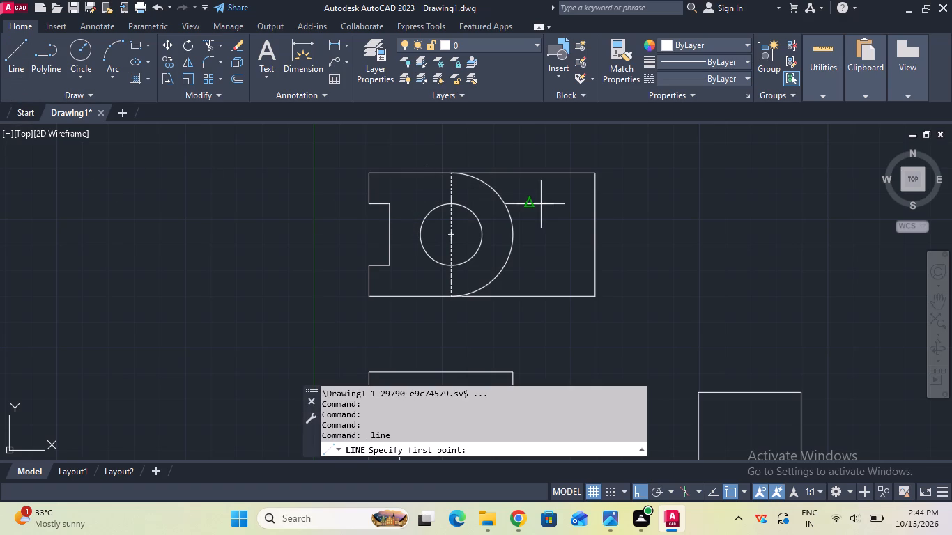
pyautogui.moveTo(555, 204); pyautogui.dragTo(555, 222)
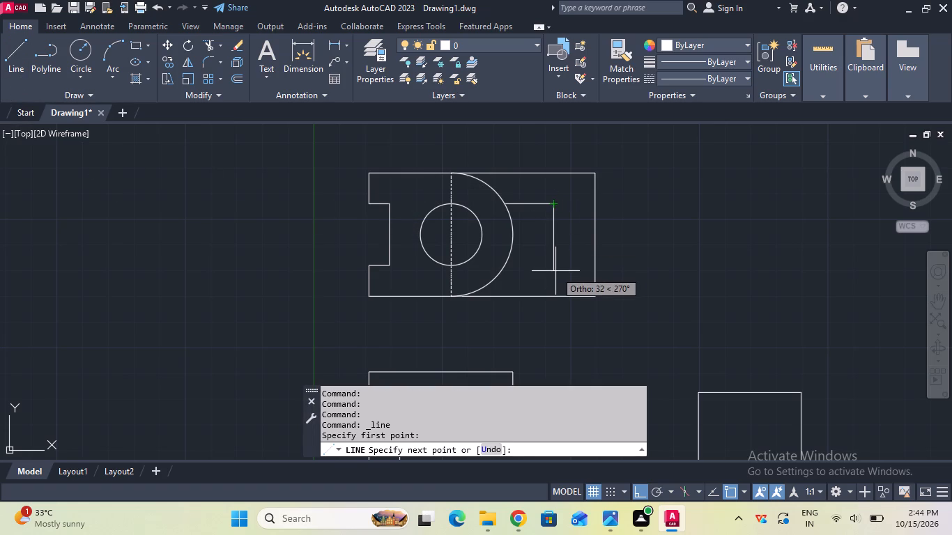
pyautogui.write('30')
pyautogui.press('Return')
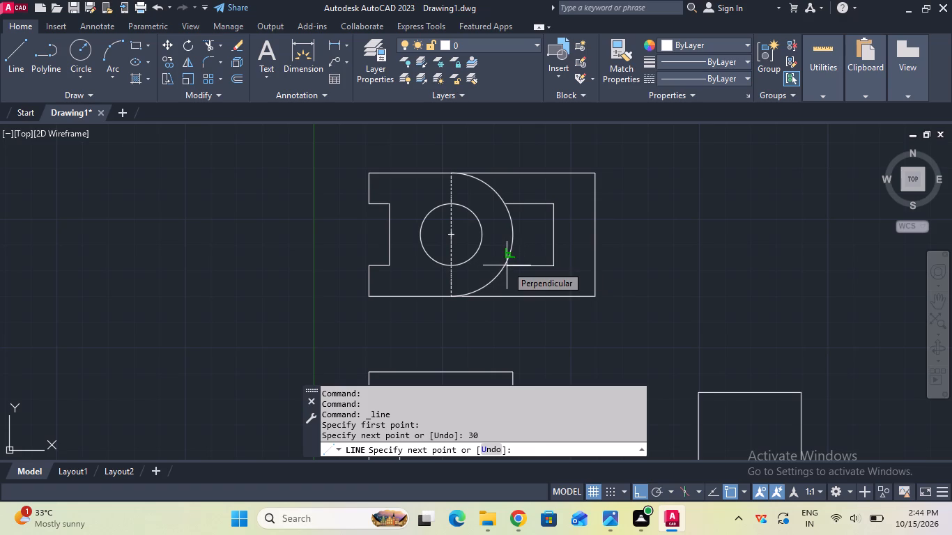
pyautogui.click(400, 270)
pyautogui.press('Escape')
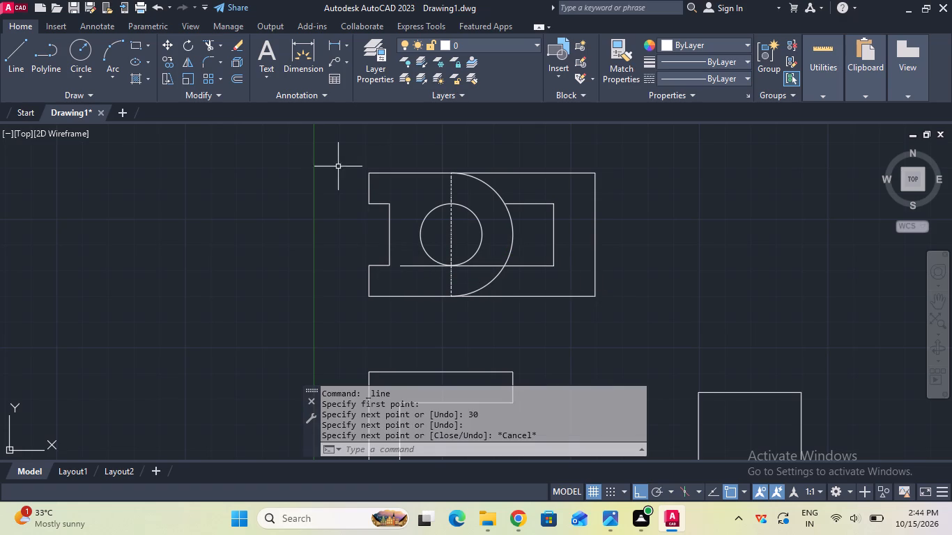
# Trim the lower horizontal line left of the 30 mm radius arc, on both sides of the vertical centre line.
pyautogui.click(213, 47)
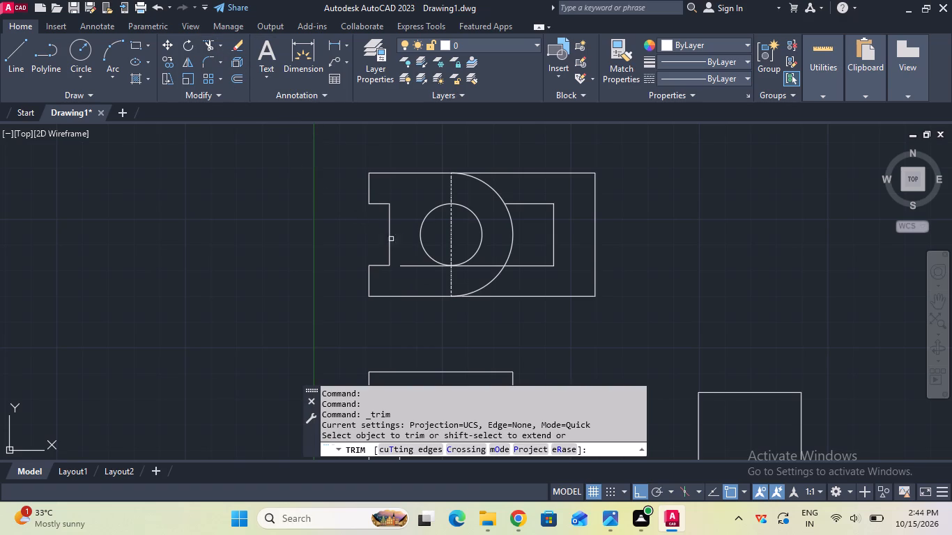
pyautogui.click(414, 265)
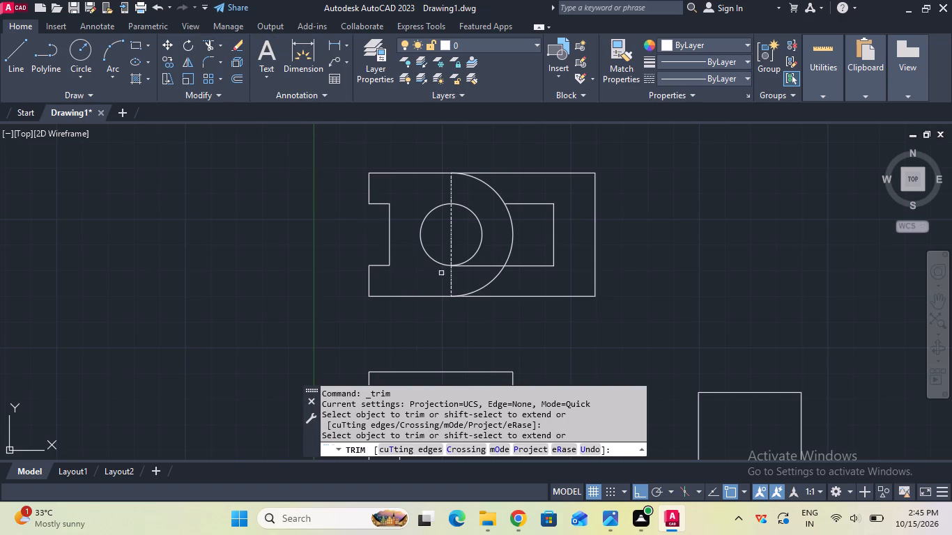
pyautogui.click(483, 265)
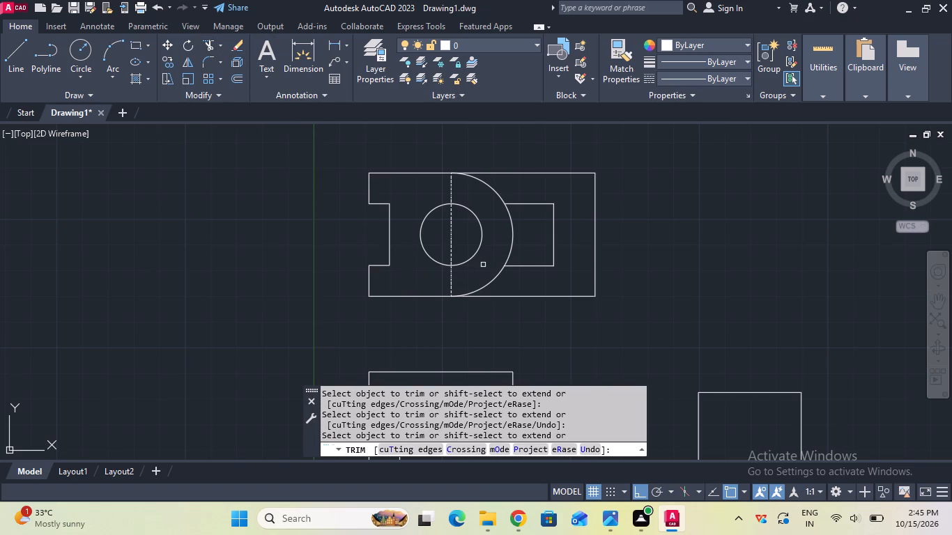
pyautogui.press('Escape')
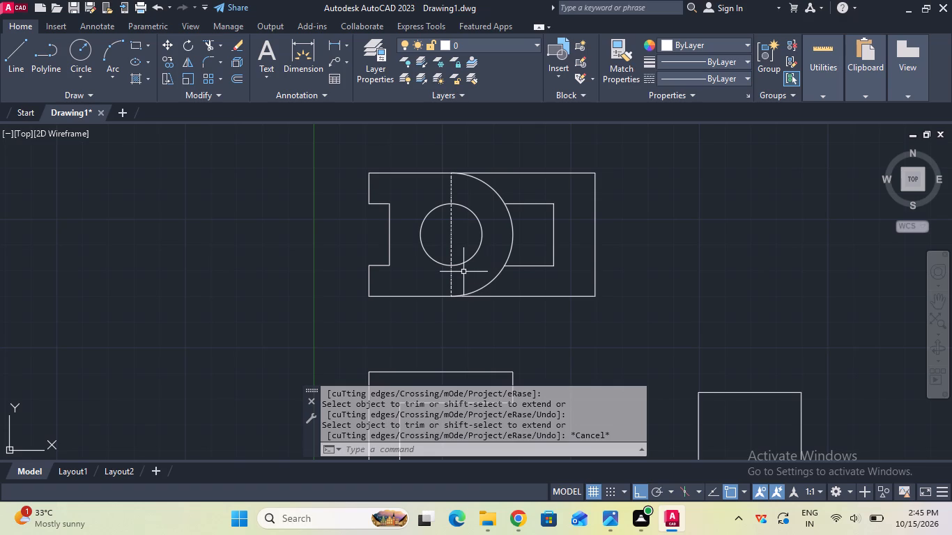
# Add a horizontal centerline midway between the lower and upper edges of the top view.
pyautogui.write('cl')
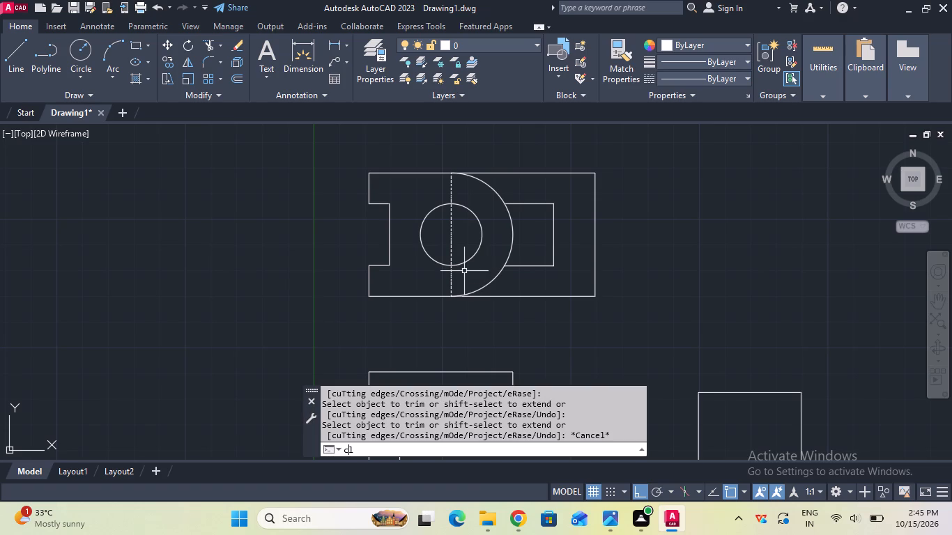
pyautogui.press('Return')
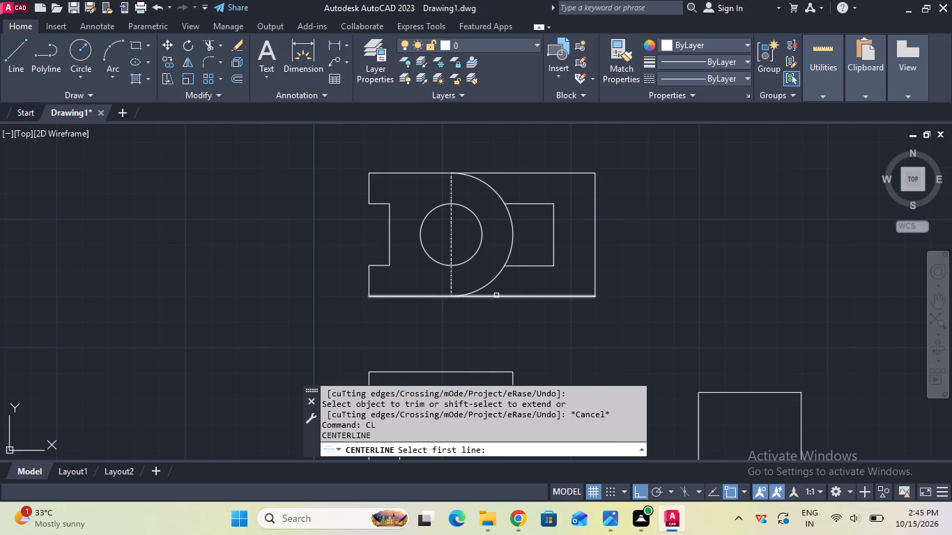
pyautogui.click(496, 295)
pyautogui.click(521, 173)
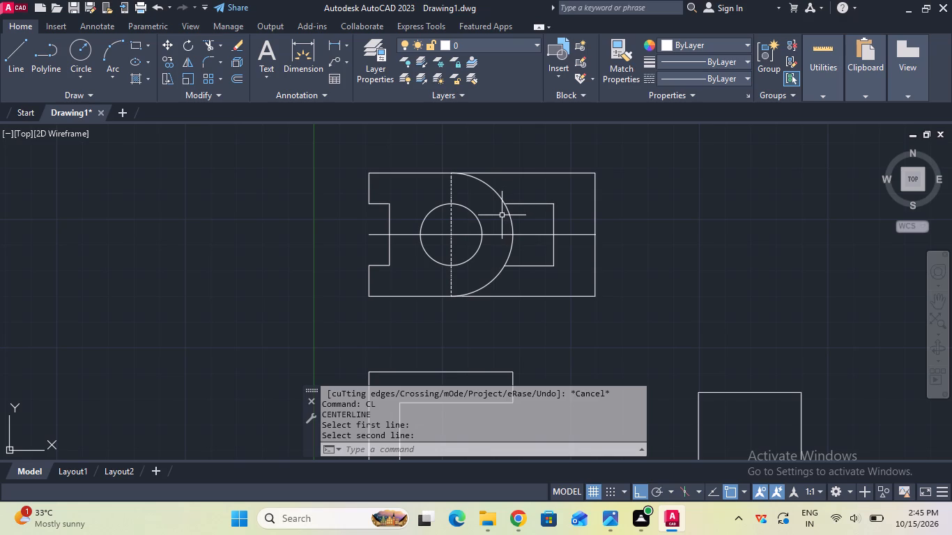
# Explode the top view's horizontal centerline.
pyautogui.press('Escape')
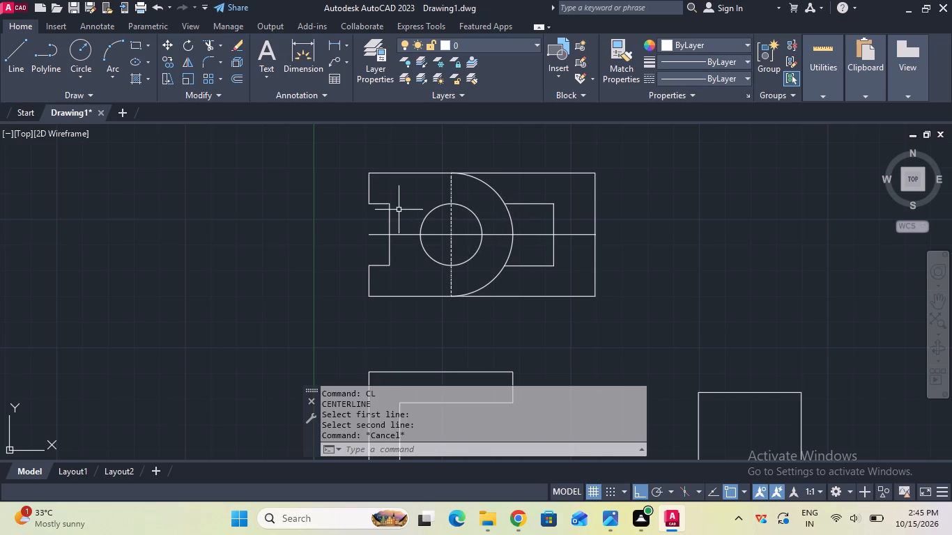
pyautogui.scroll(1, 381, 223)
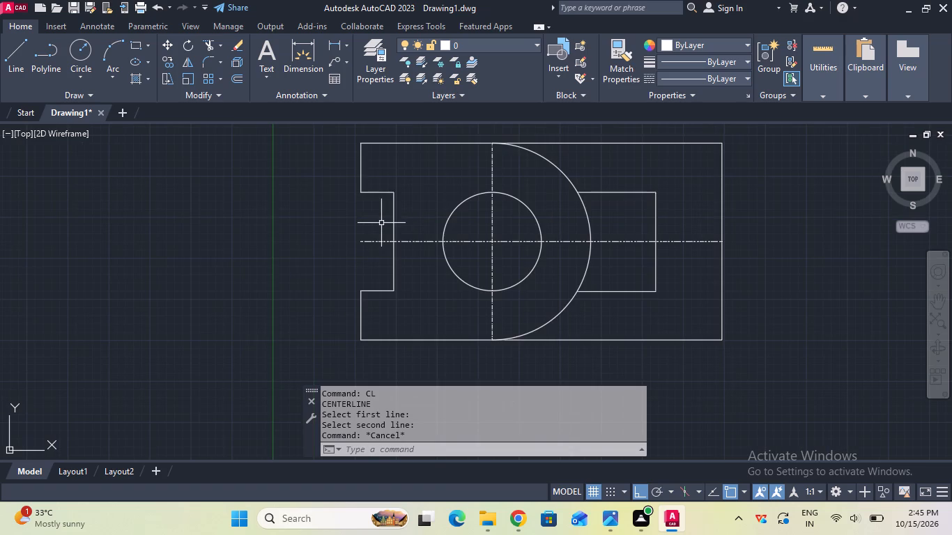
pyautogui.click(431, 240)
pyautogui.write('explo')
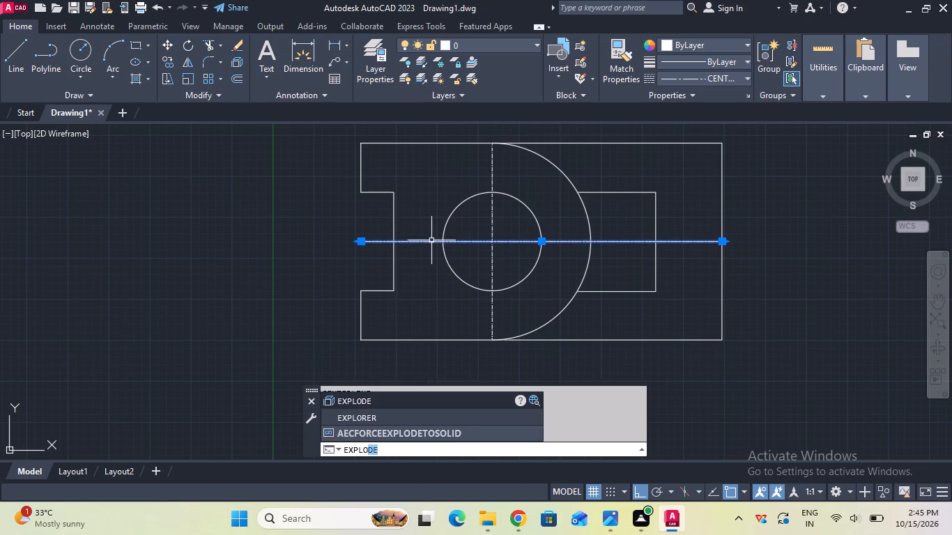
pyautogui.click(402, 396)
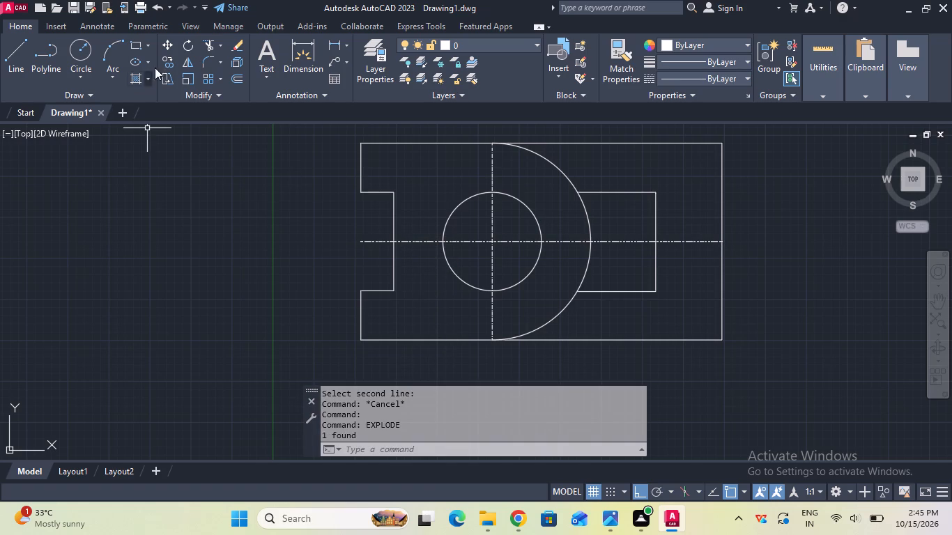
pyautogui.click(206, 46)
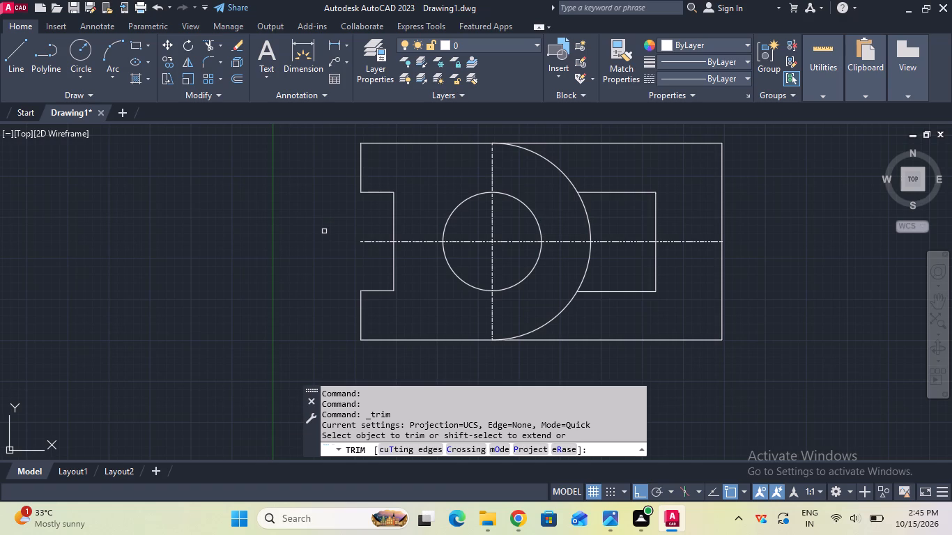
pyautogui.press('Escape')
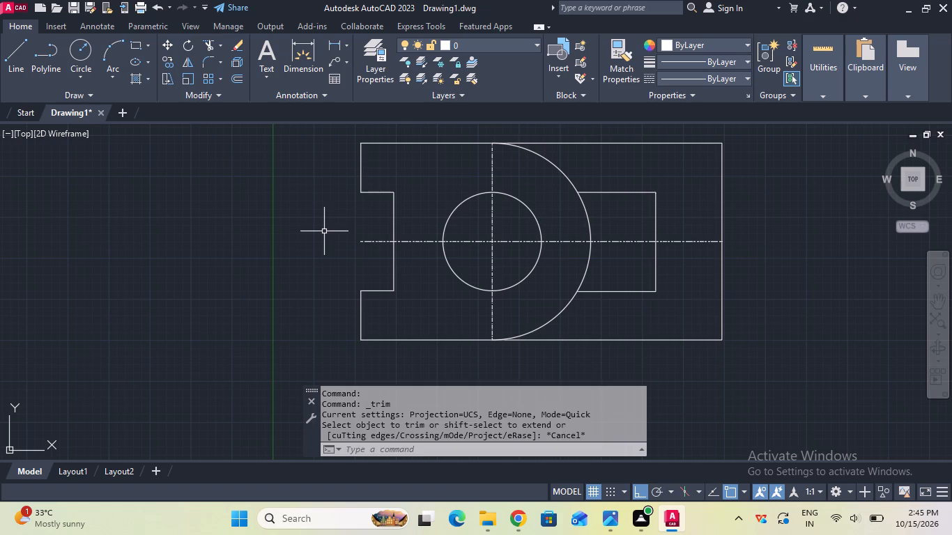
# Place a 20 mm horizontal linear dimension in the front view, running left from the upper corner of the lower flange's free end.
pyautogui.scroll(-2, 299, 225)
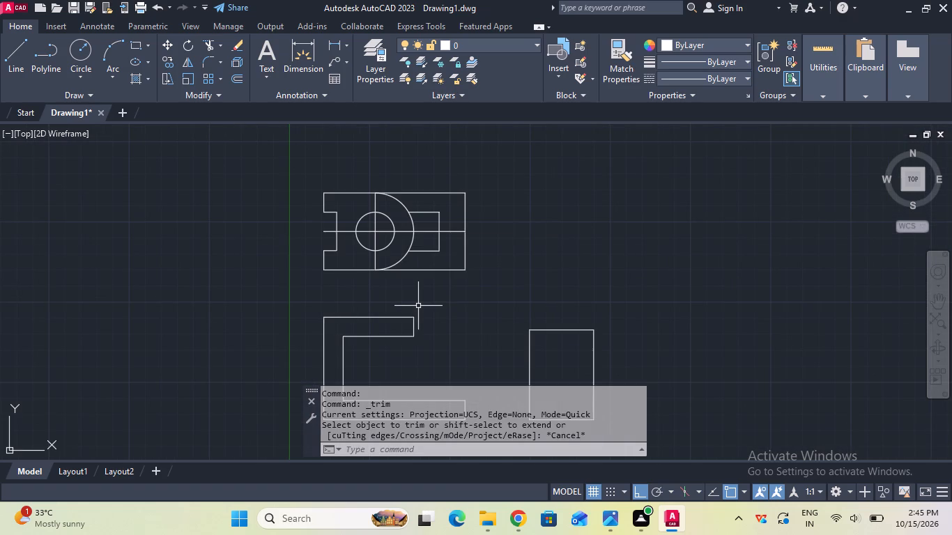
pyautogui.moveTo(440, 300); pyautogui.dragTo(437, 216, button='middle')
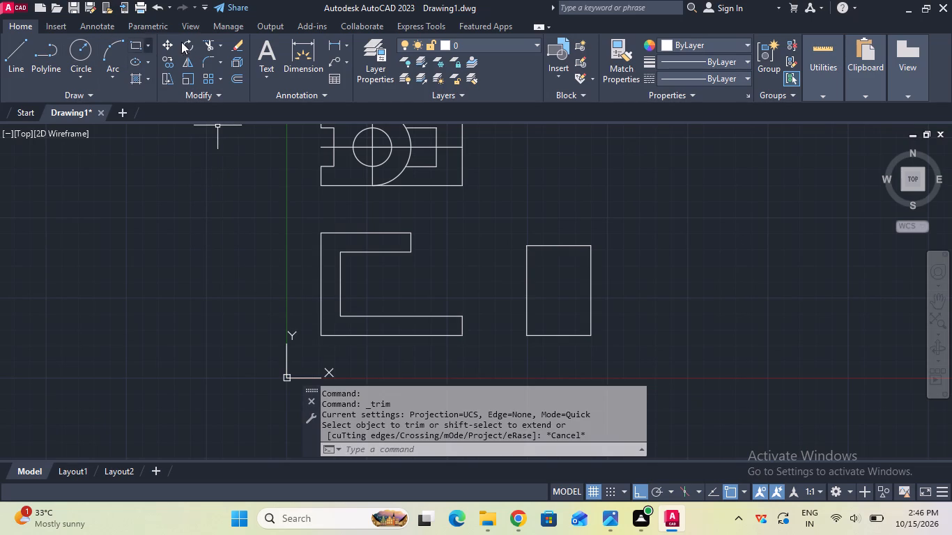
pyautogui.click(332, 42)
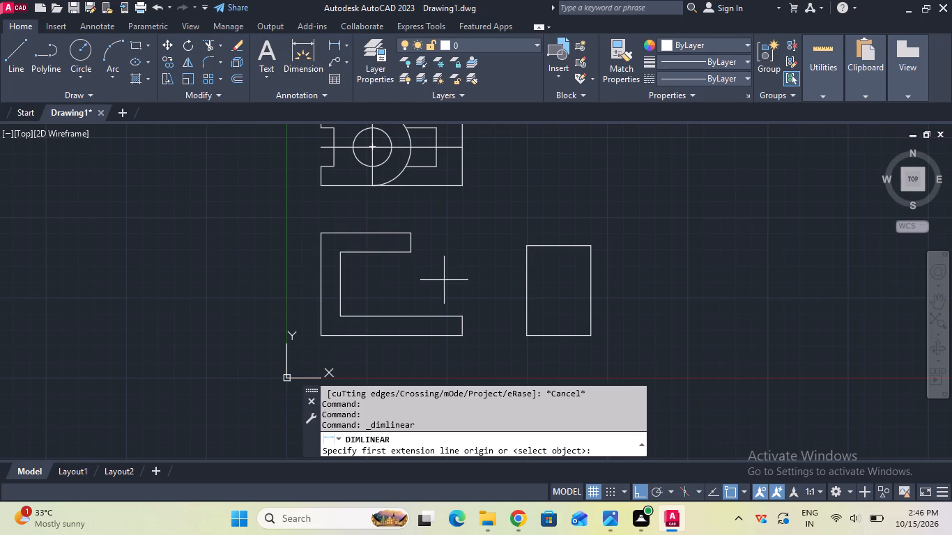
pyautogui.click(460, 313)
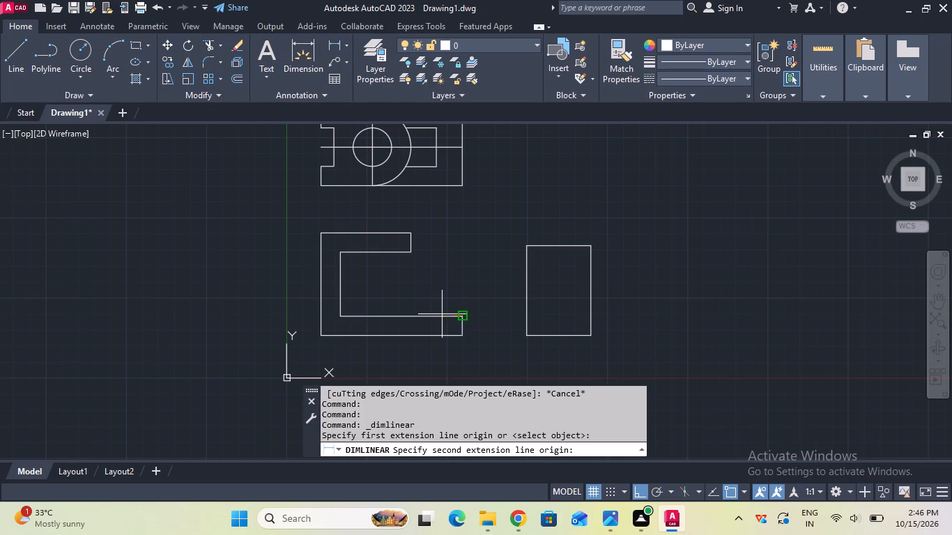
pyautogui.press('2')
pyautogui.press('0')
pyautogui.press('Return')
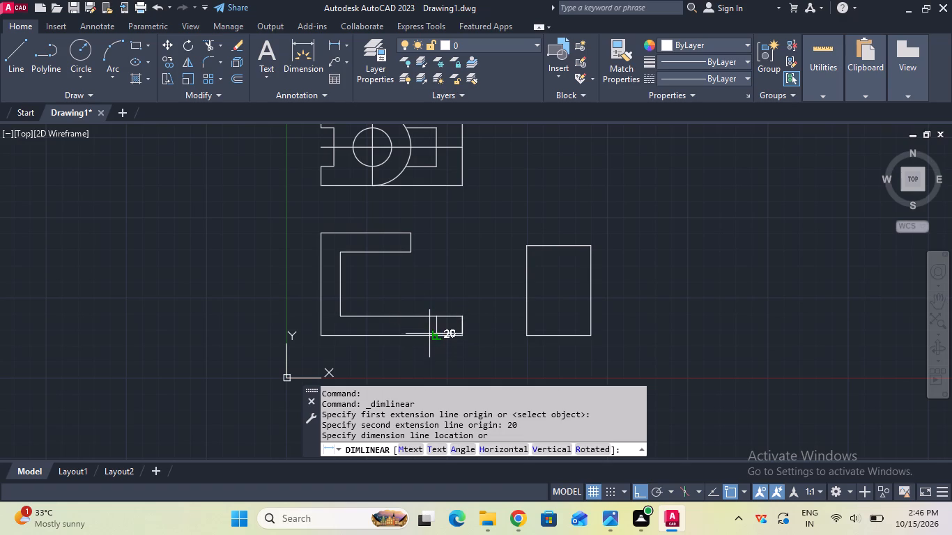
pyautogui.click(429, 331)
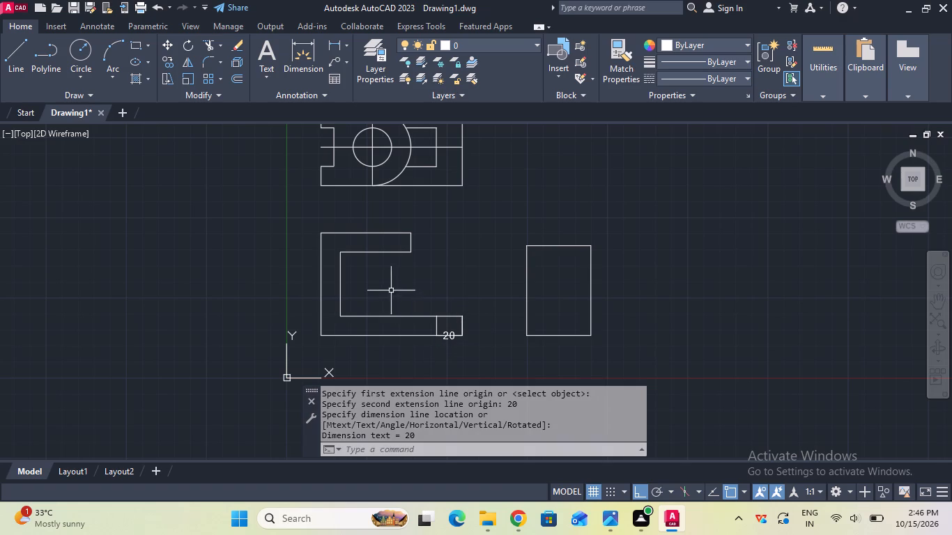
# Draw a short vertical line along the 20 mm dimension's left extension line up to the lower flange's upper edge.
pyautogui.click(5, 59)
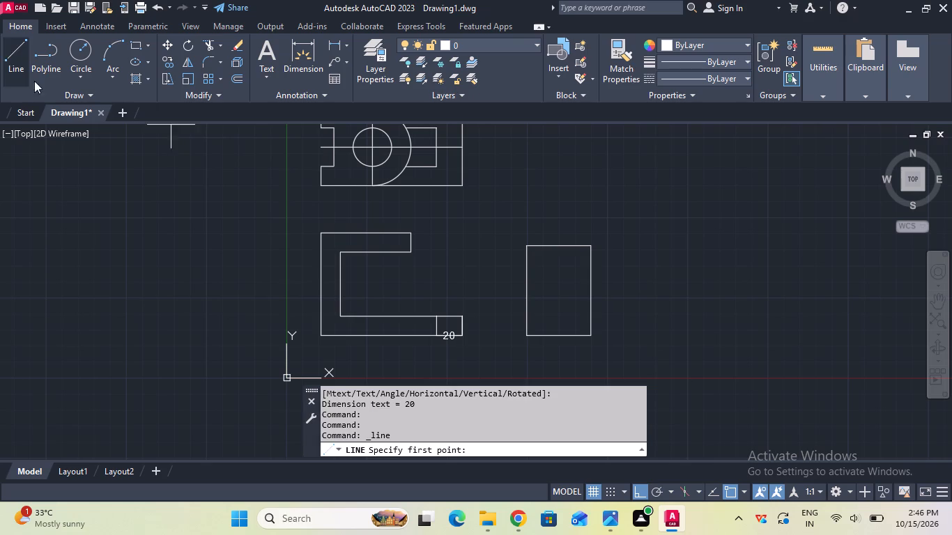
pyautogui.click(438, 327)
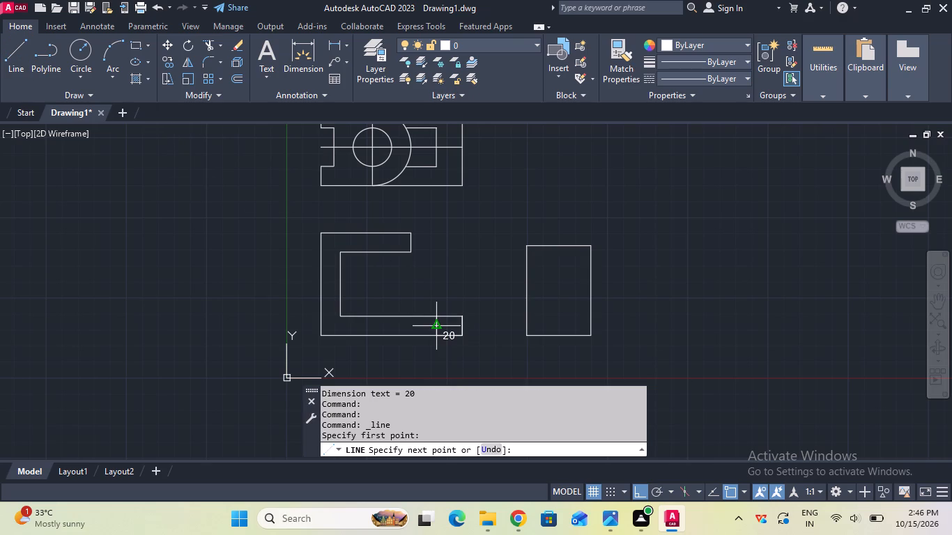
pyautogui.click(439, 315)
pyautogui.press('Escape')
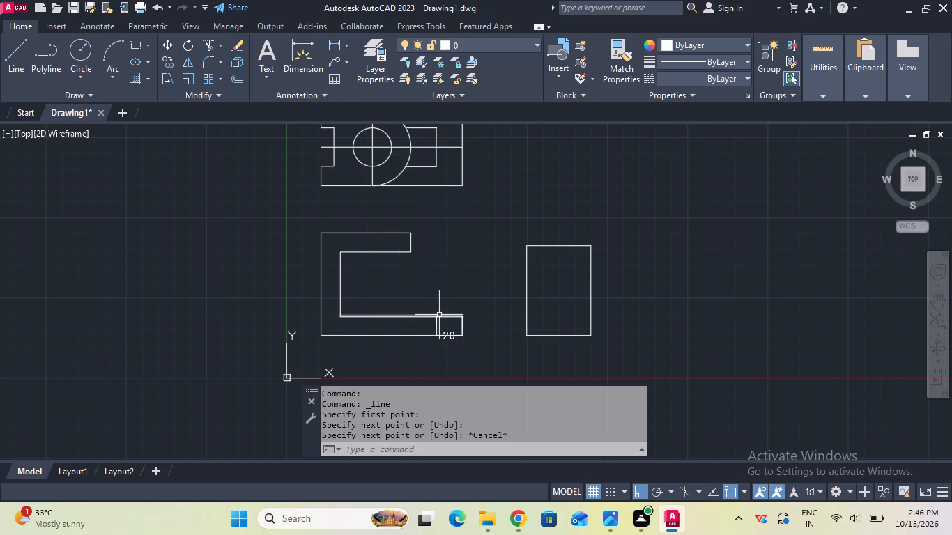
# Measure the lower flange's thickness below the front view's inner corner with a linear dimension.
pyautogui.click(338, 46)
pyautogui.click(341, 316)
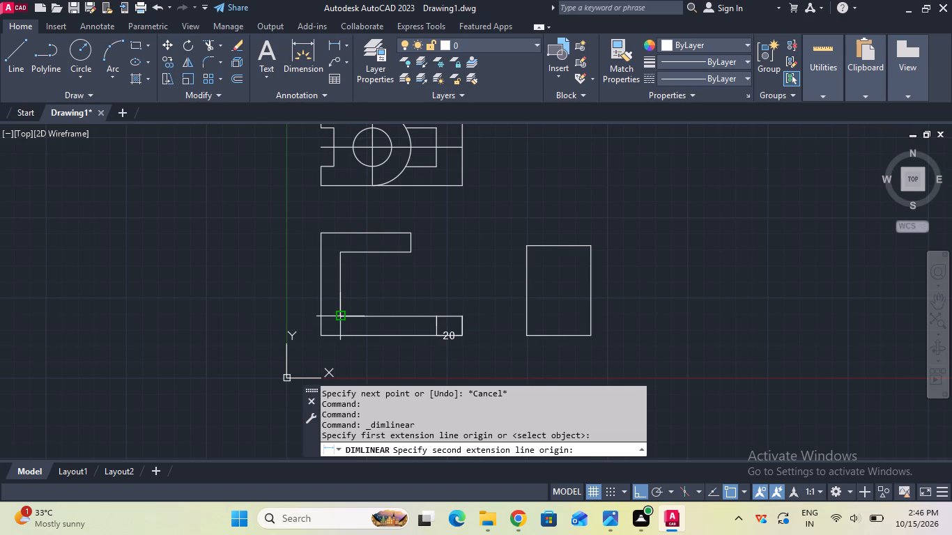
pyautogui.click(343, 335)
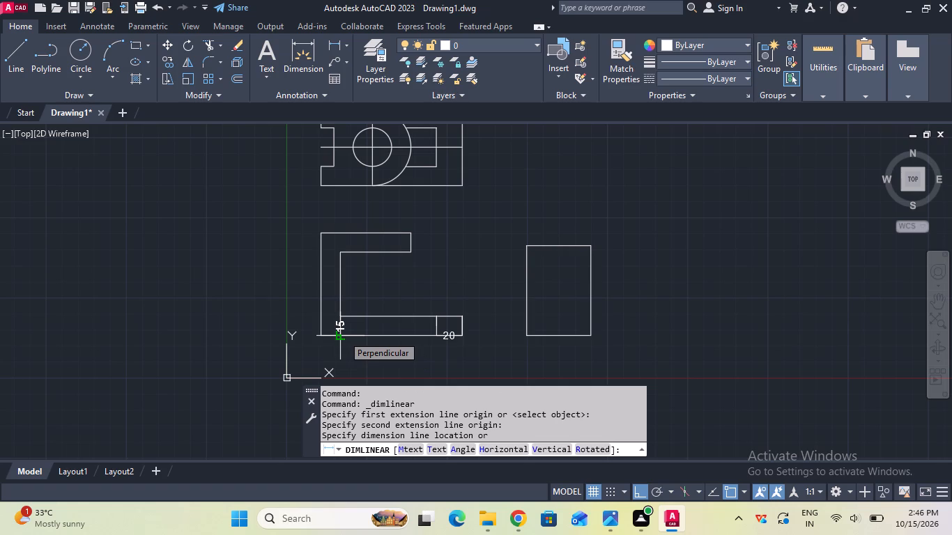
pyautogui.press('Escape')
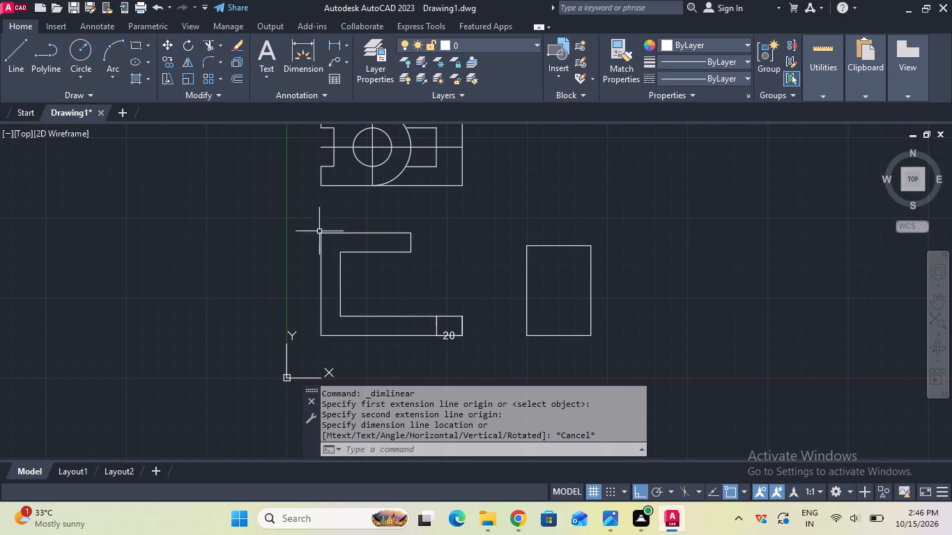
# Draw a 15 mm vertical line upward from the lower flange's upper edge, 20 mm in from its free end.
pyautogui.click(23, 50)
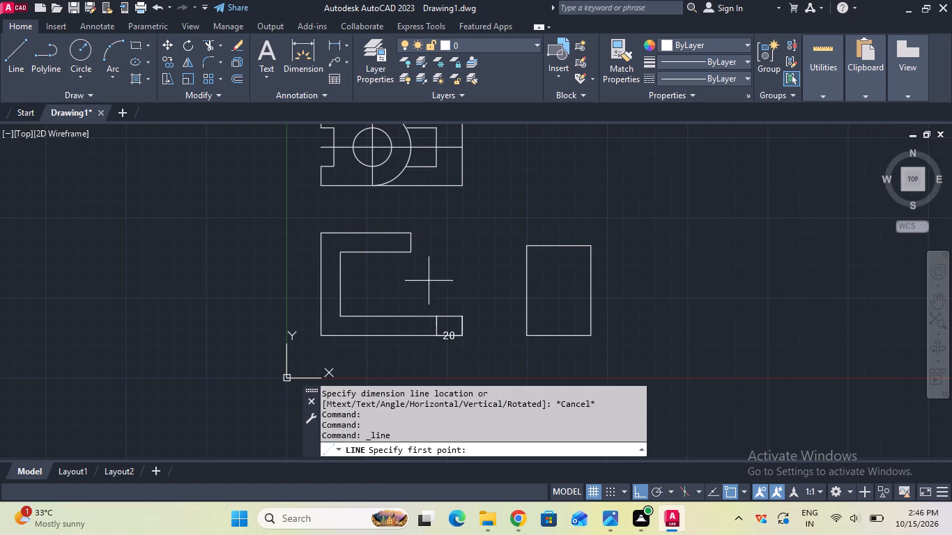
pyautogui.click(435, 313)
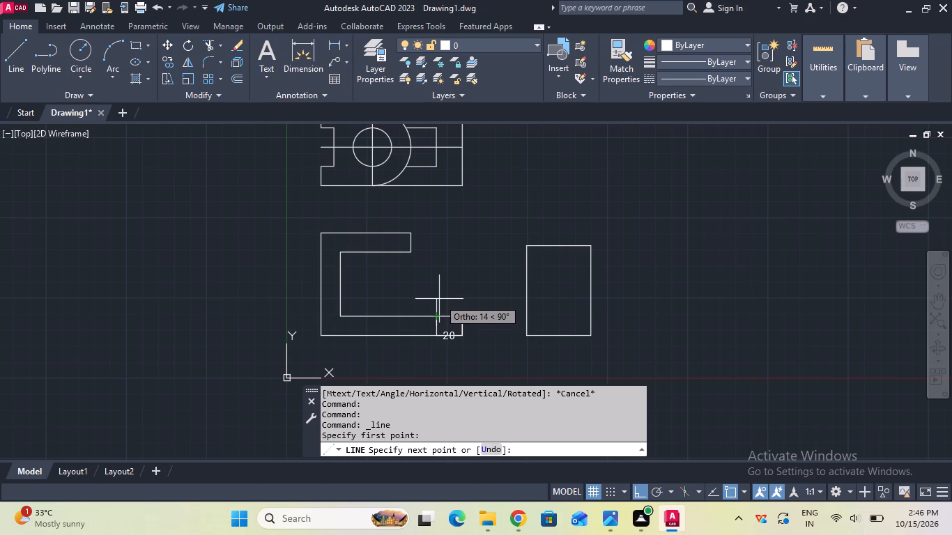
pyautogui.write('15')
pyautogui.press('Return')
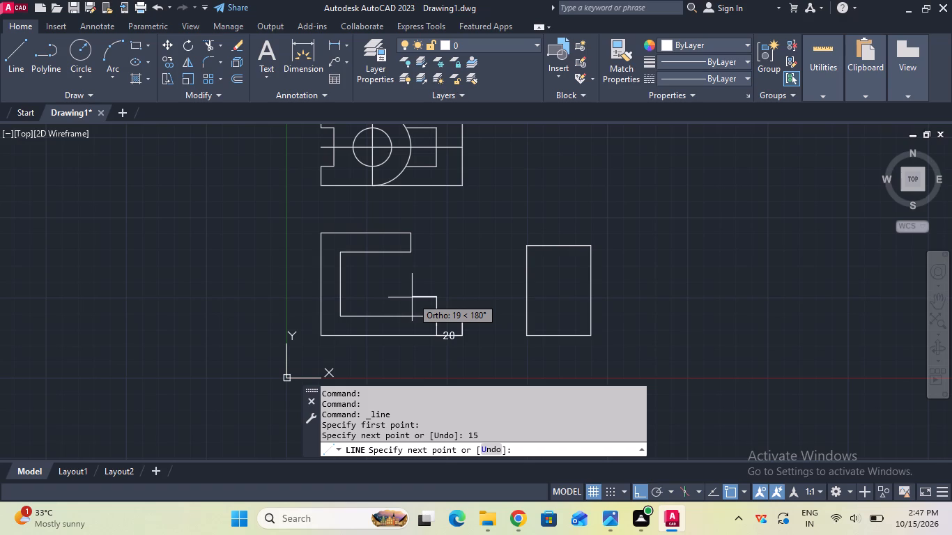
pyautogui.press('Escape')
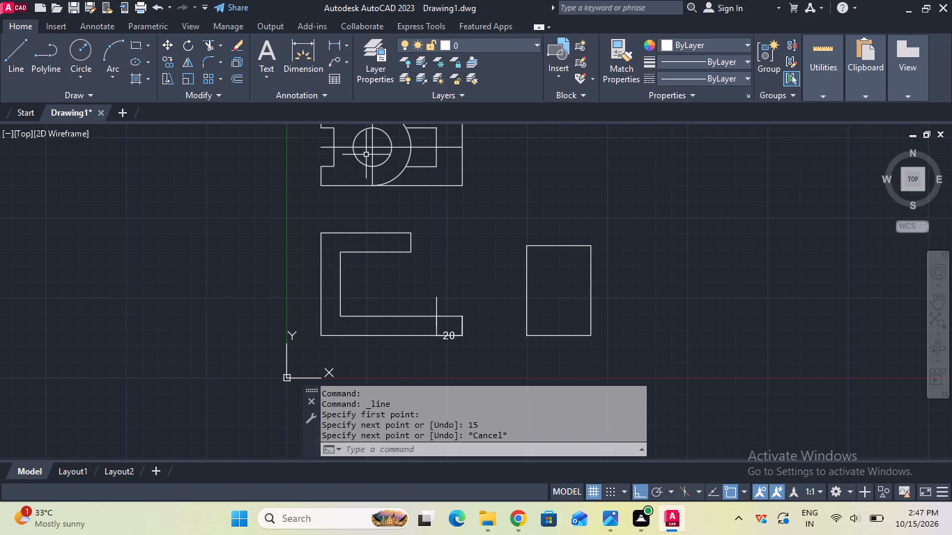
# Remove the 20 mm dimension and the short vertical line inside the lower flange with Trim.
pyautogui.click(208, 45)
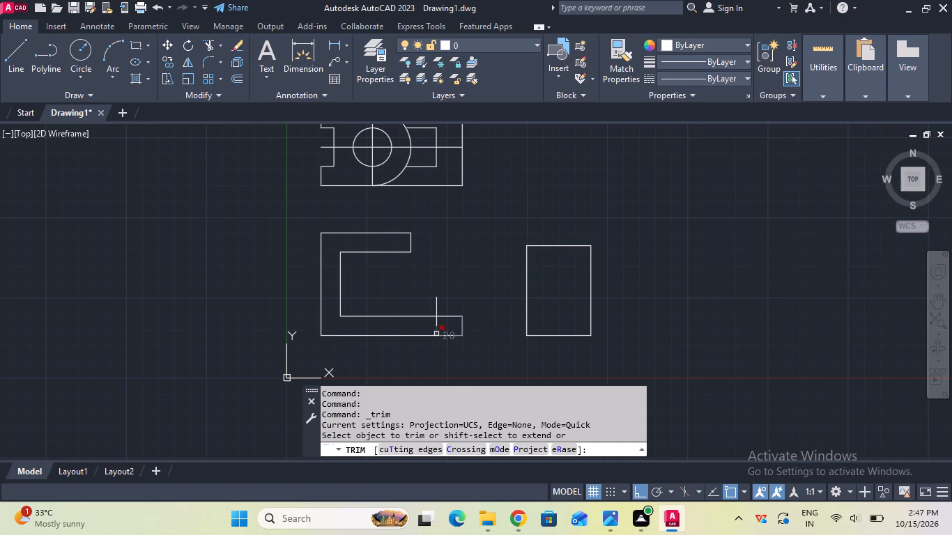
pyautogui.click(438, 330)
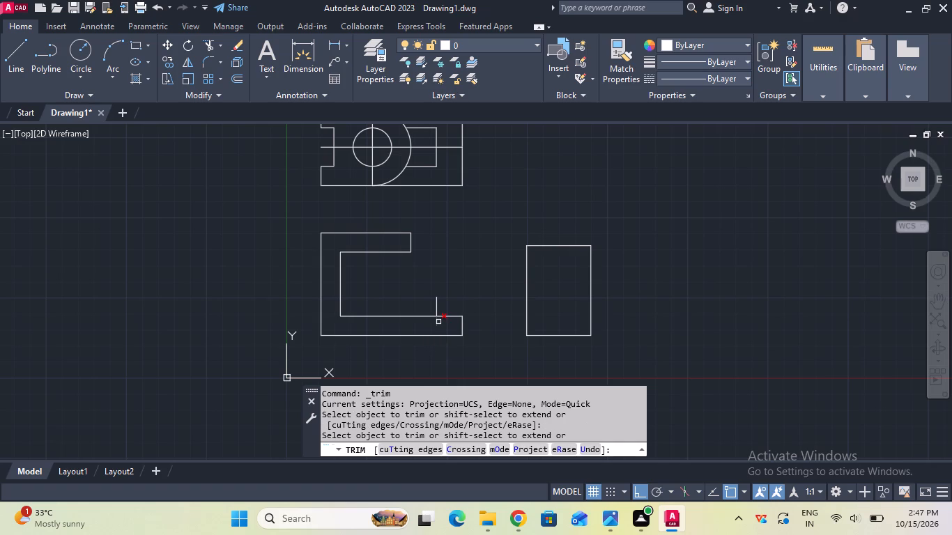
pyautogui.click(438, 322)
pyautogui.press('Escape')
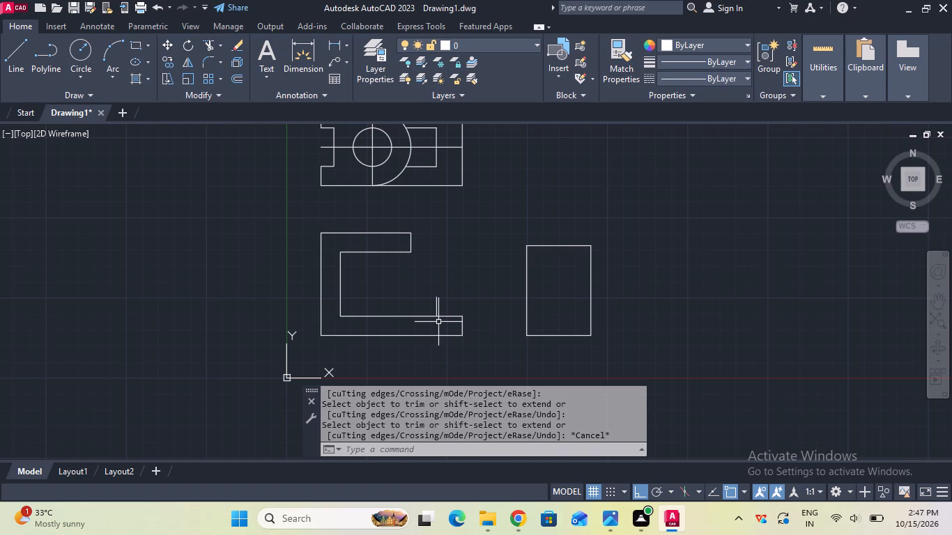
# From the top of the 15 mm vertical line, draw a line 30 mm left and continue it 20 mm down.
pyautogui.scroll(1, 435, 309)
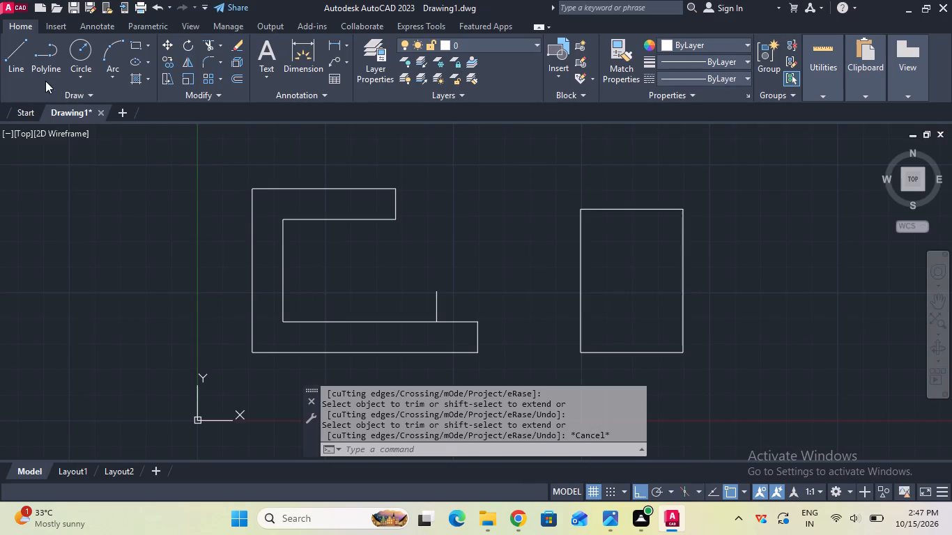
pyautogui.click(22, 68)
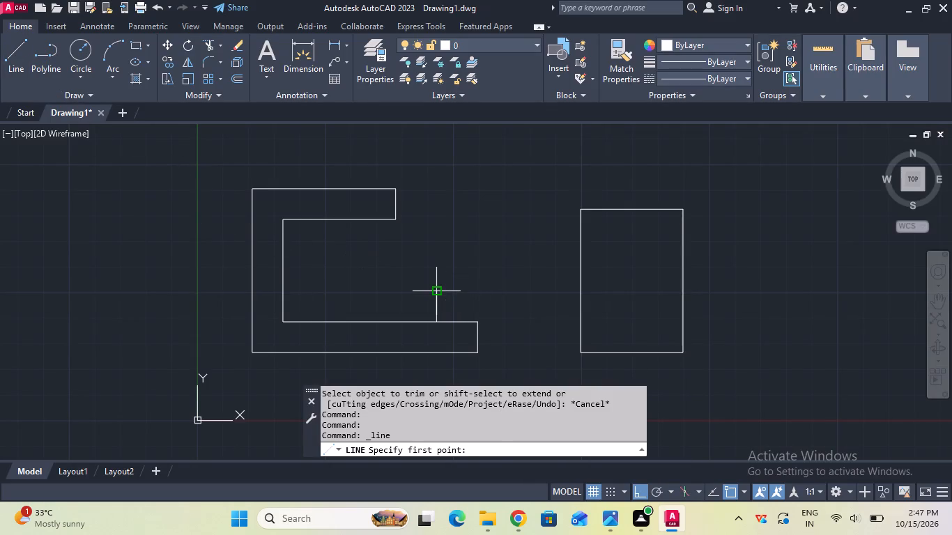
pyautogui.click(437, 294)
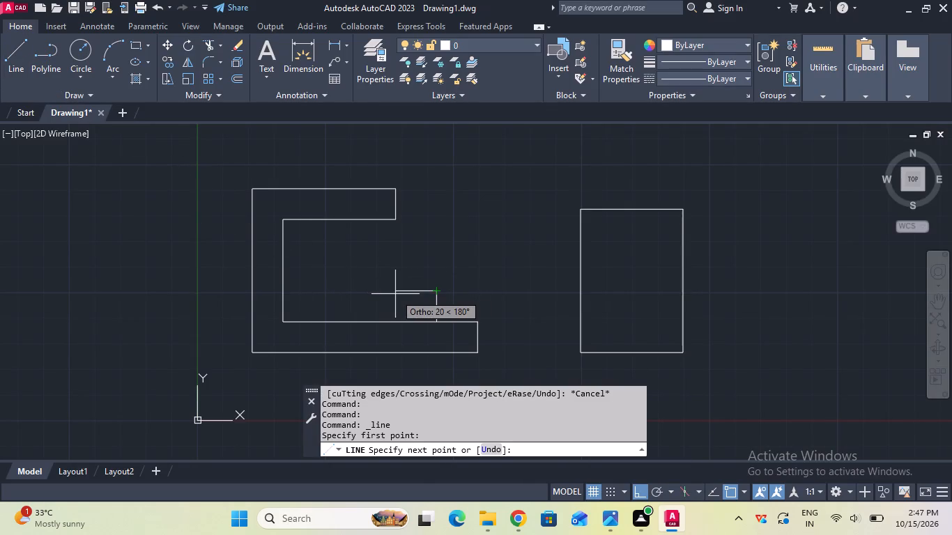
pyautogui.write('30')
pyautogui.press('Return')
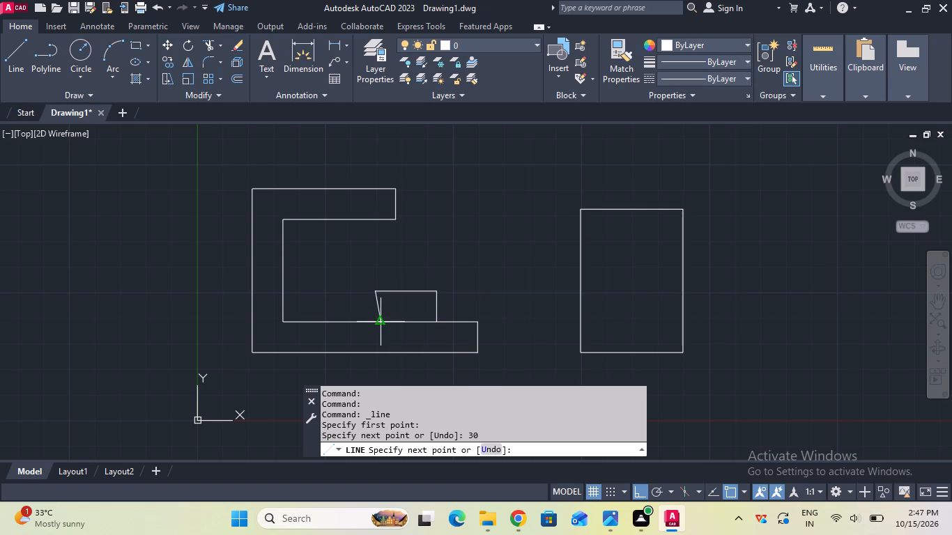
pyautogui.write('20')
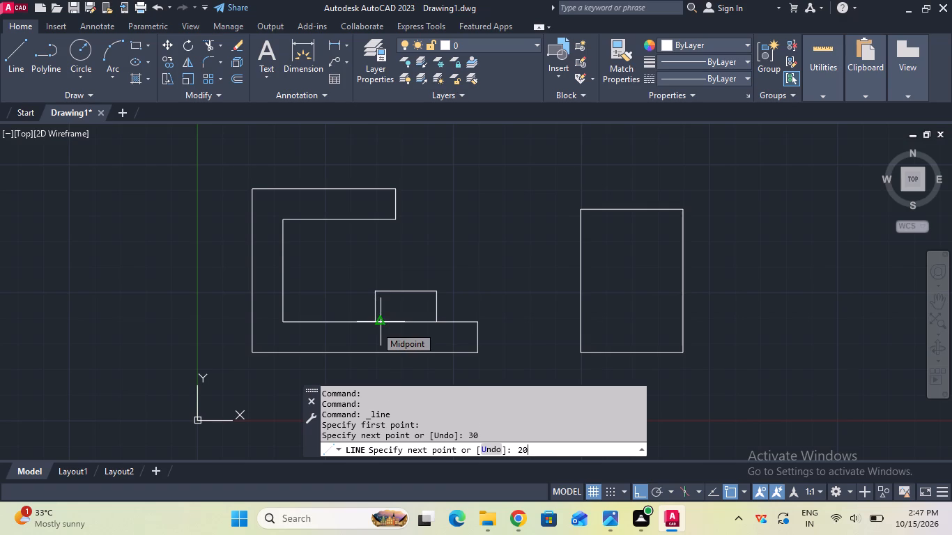
pyautogui.press('Return')
pyautogui.press('Escape')
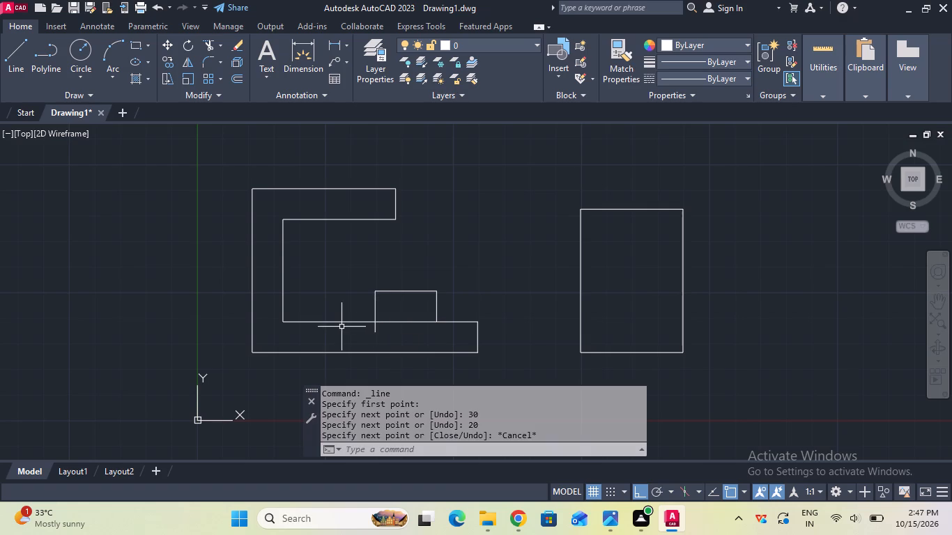
# Trim the end of the raised block's inner vertical line that extends below the lower flange's upper edge in the front view.
pyautogui.click(206, 47)
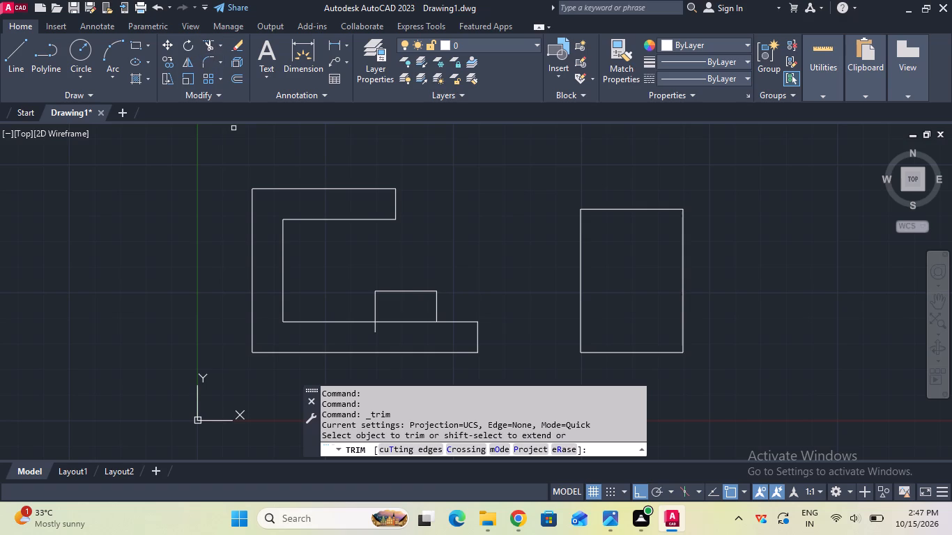
pyautogui.click(376, 326)
pyautogui.press('Escape')
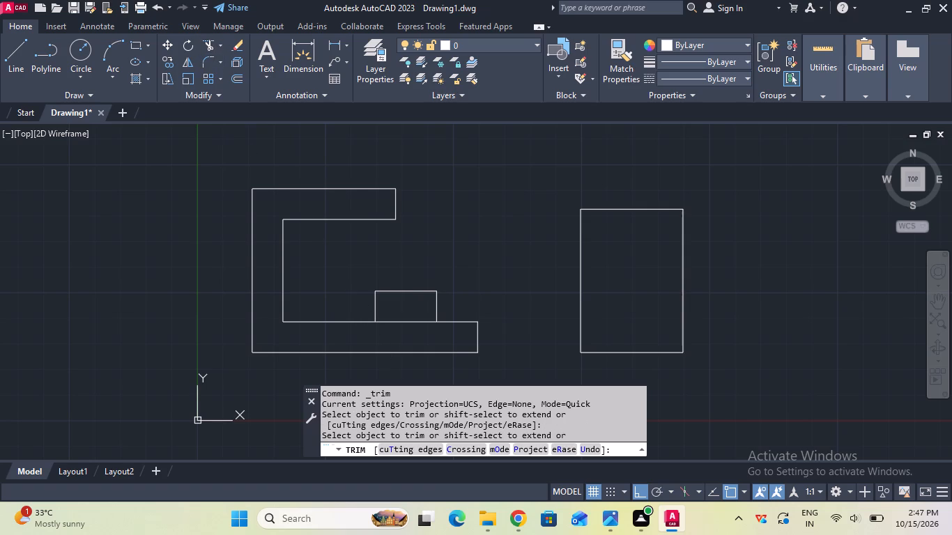
# Measure the raised block's height in the front view with a linear dimension, without placing it.
pyautogui.click(332, 49)
pyautogui.click(433, 291)
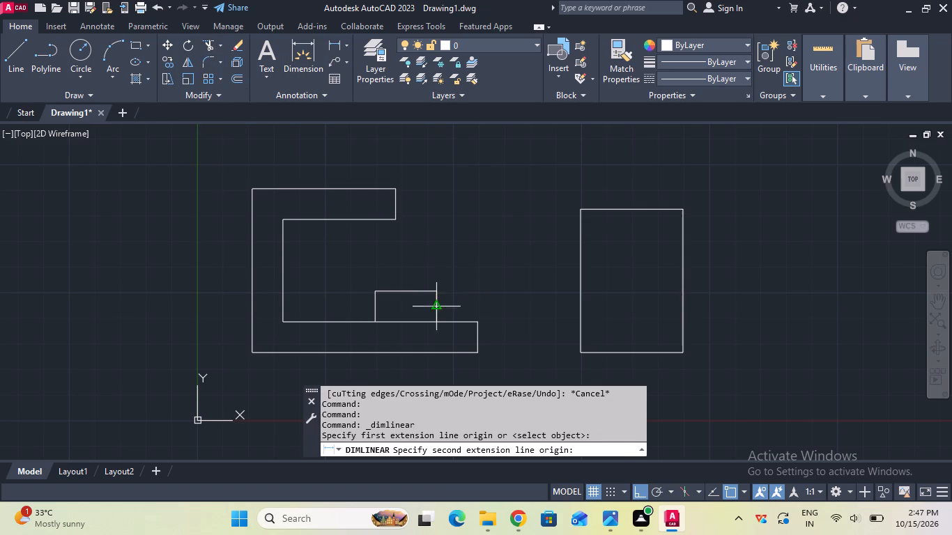
pyautogui.click(437, 320)
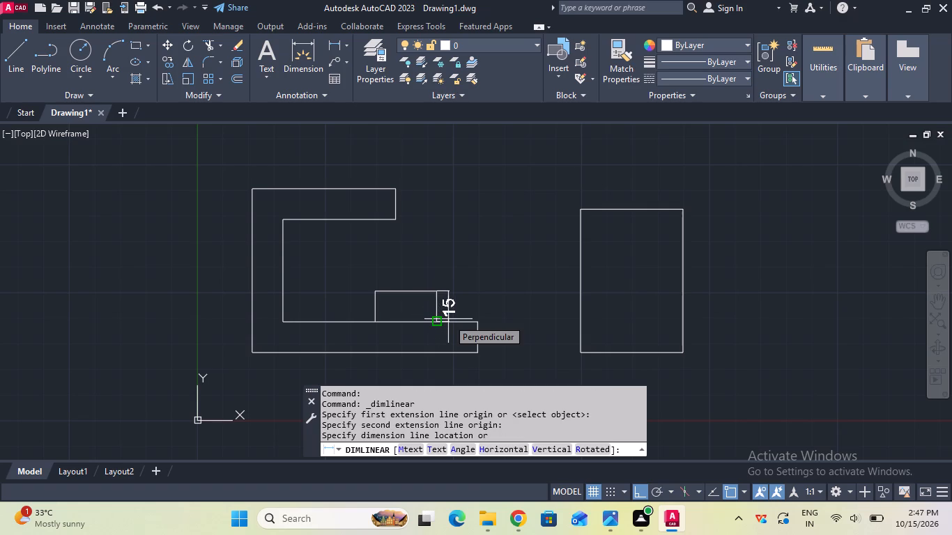
pyautogui.press('Escape')
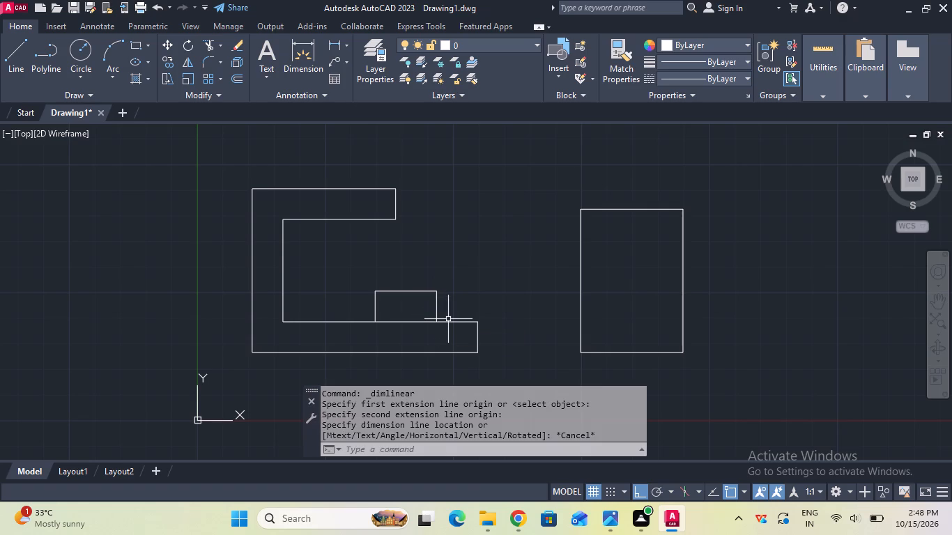
# With the center linetype set, project a vertical line from the raised block's upper-left corner up to the top view's upper edge.
pyautogui.scroll(-1, 394, 279)
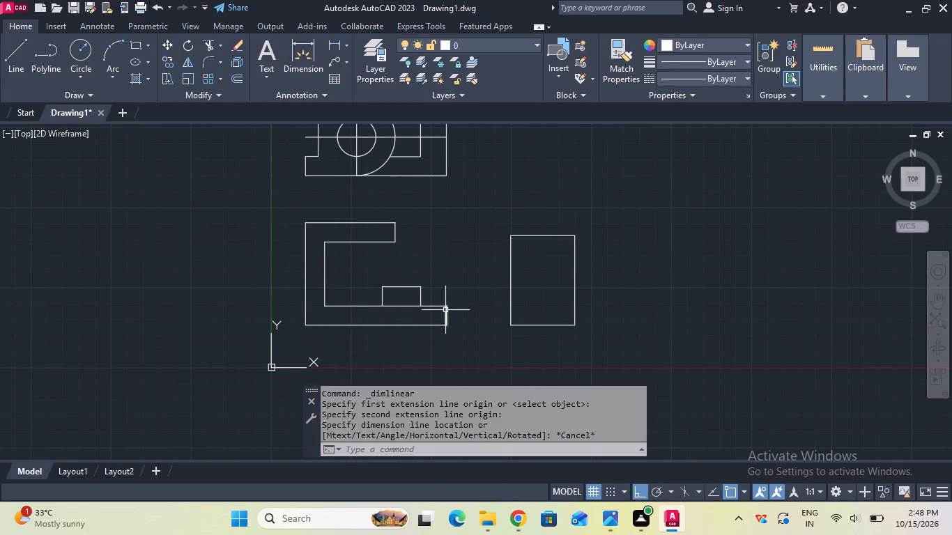
pyautogui.click(707, 79)
pyautogui.click(705, 141)
pyautogui.click(26, 60)
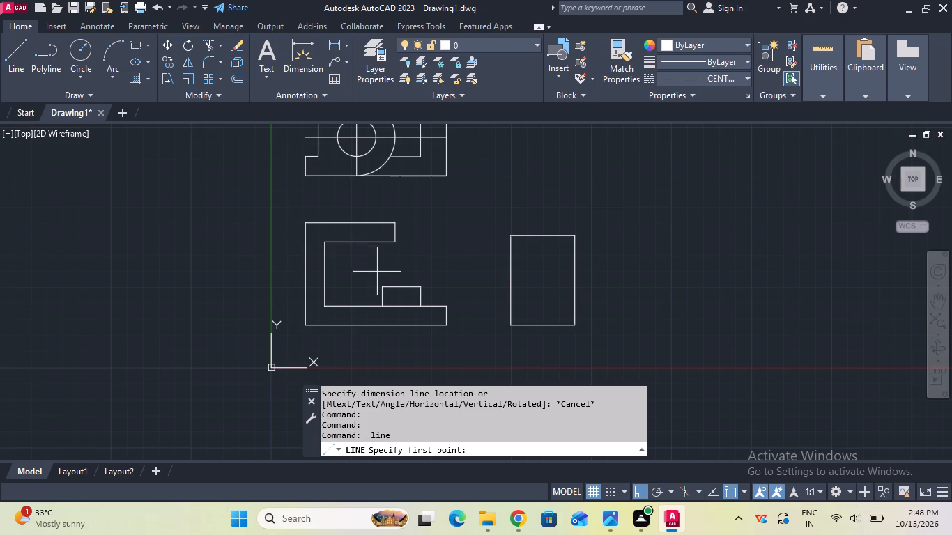
pyautogui.click(385, 286)
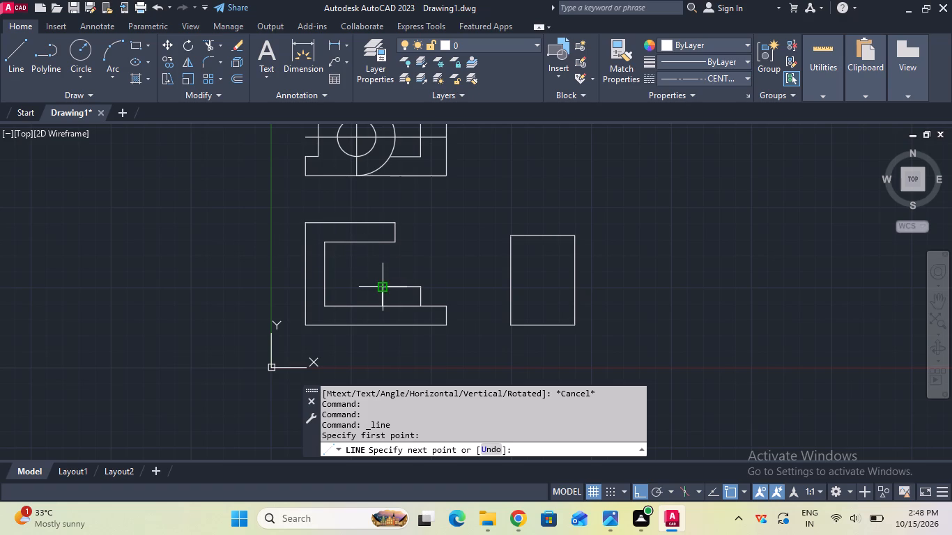
pyautogui.scroll(-1, 393, 193)
pyautogui.moveTo(393, 193); pyautogui.dragTo(392, 221, button='middle')
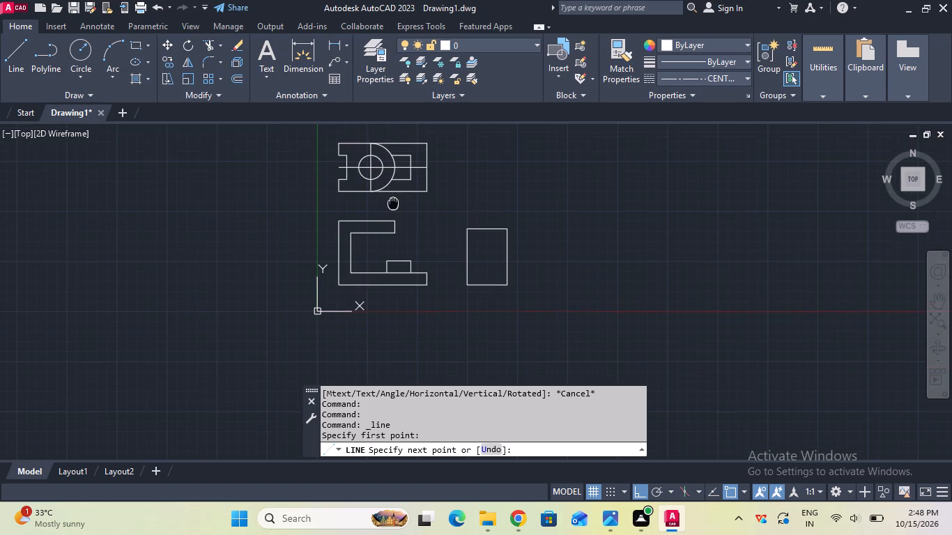
pyautogui.moveTo(392, 221); pyautogui.dragTo(390, 254, button='middle')
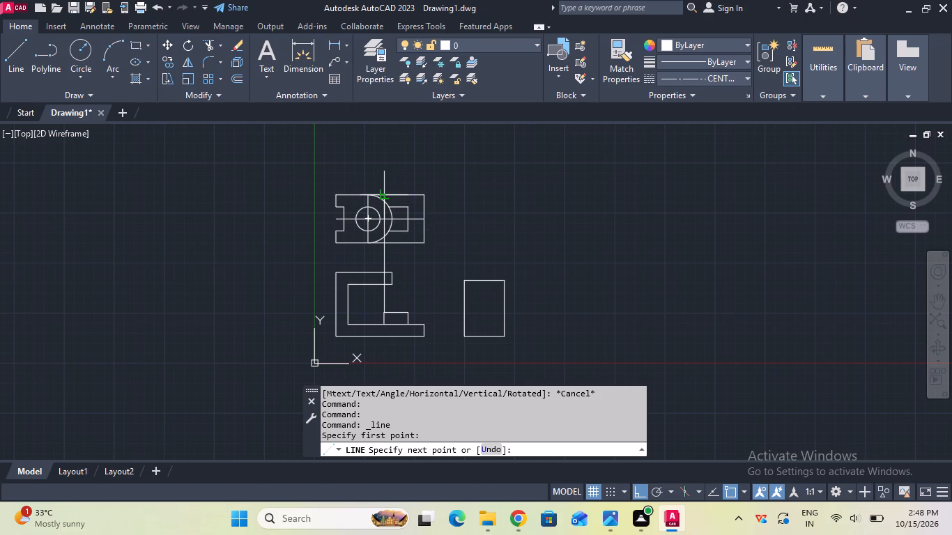
pyautogui.click(385, 191)
pyautogui.press('Escape')
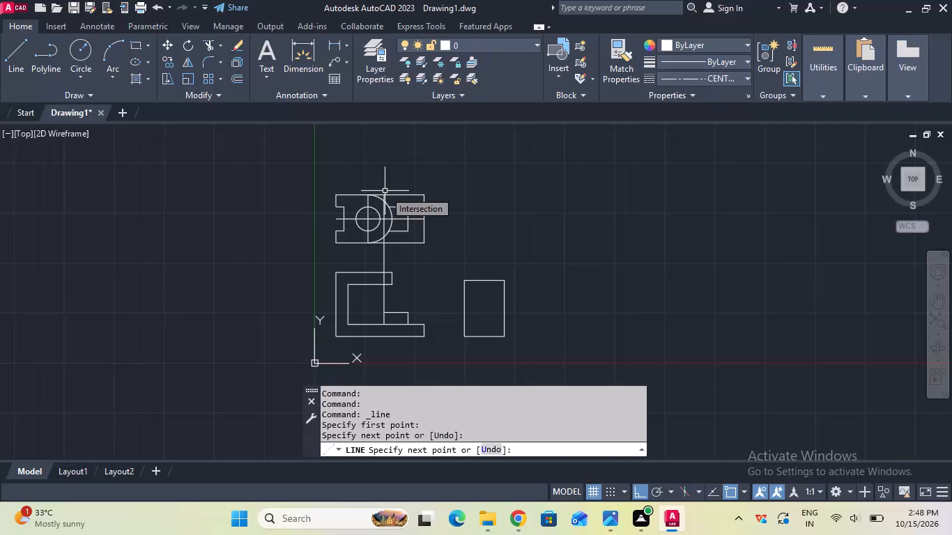
# Extend both horizontal edges of the top view's block leftward from the arc to the projection line with short center-linetype lines.
pyautogui.scroll(3, 385, 191)
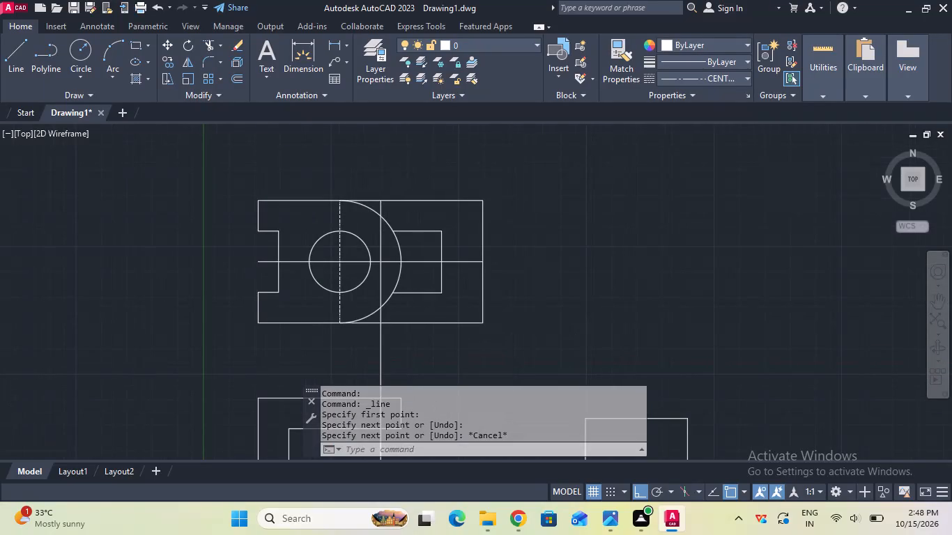
pyautogui.click(28, 60)
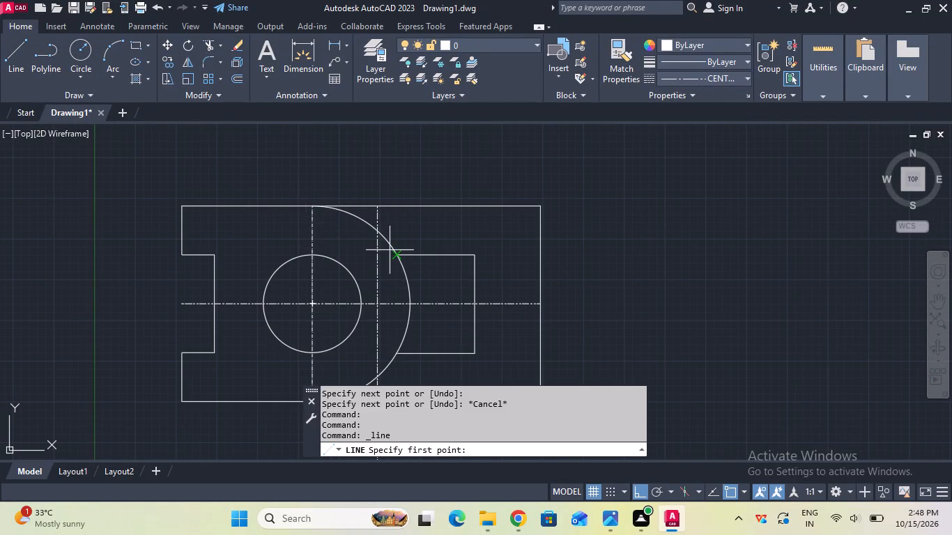
pyautogui.click(394, 255)
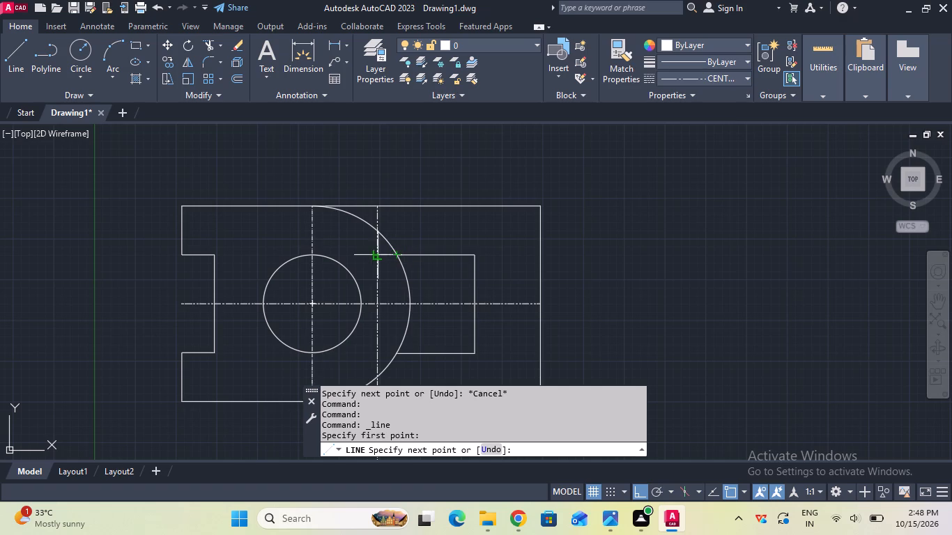
pyautogui.click(376, 258)
pyautogui.press('Escape')
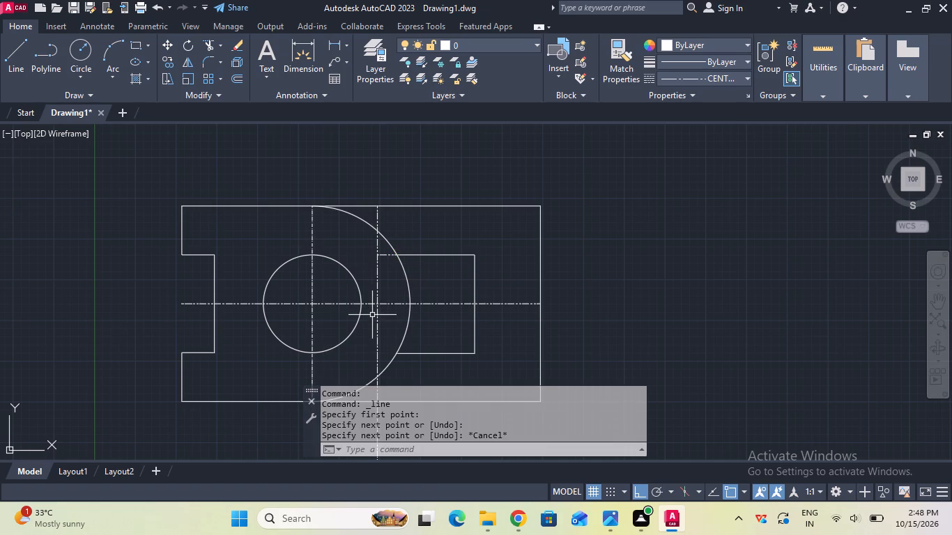
pyautogui.click(16, 72)
pyautogui.click(394, 350)
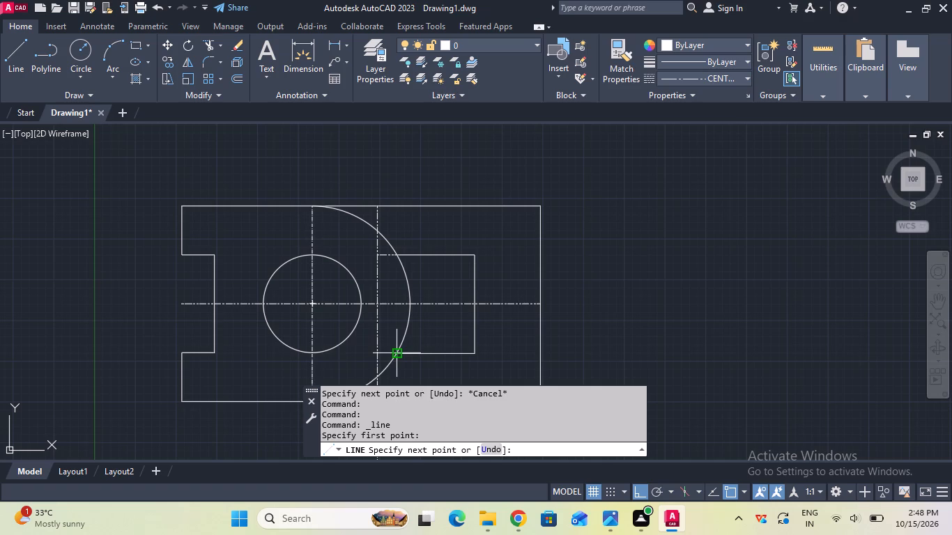
pyautogui.click(369, 355)
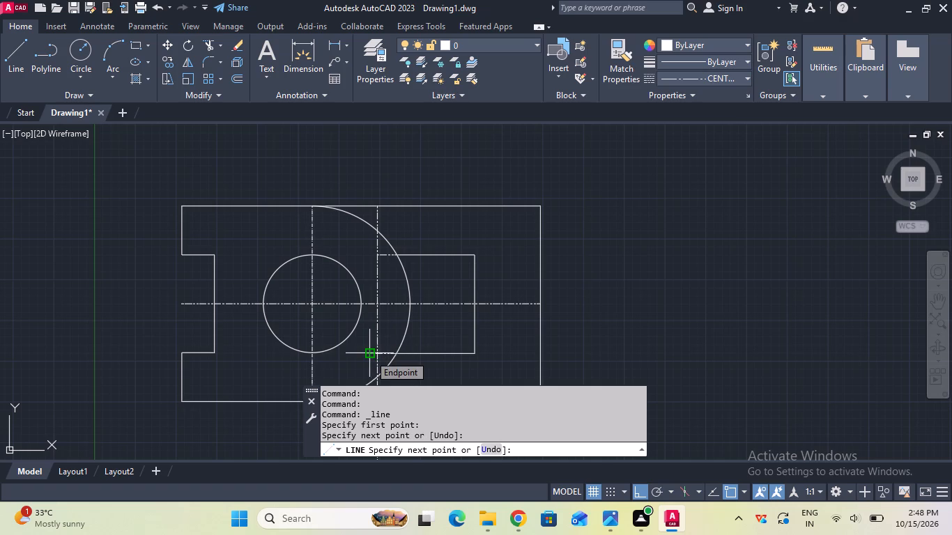
pyautogui.press('Escape')
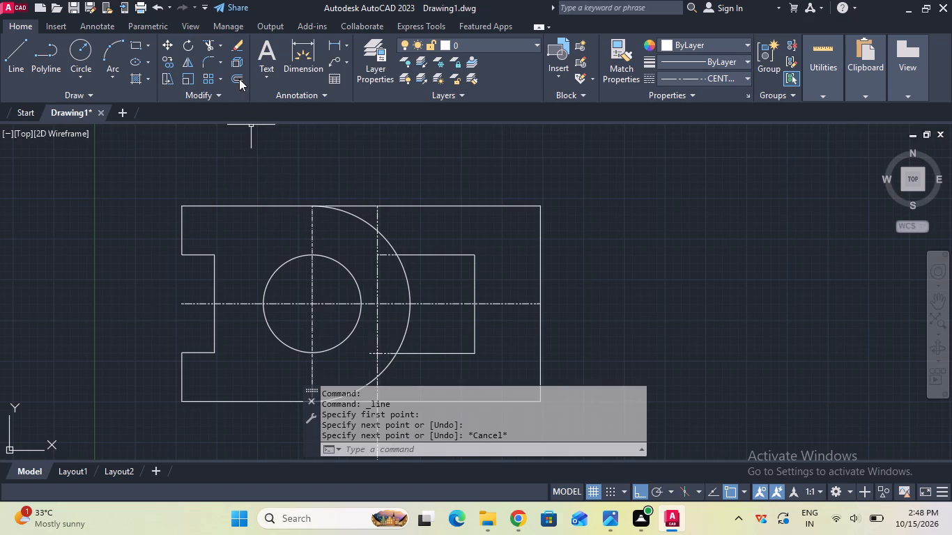
# Trim the lower short line's overshoot and the projection line, keeping only its part between the block's horizontal edges in the top view.
pyautogui.click(213, 49)
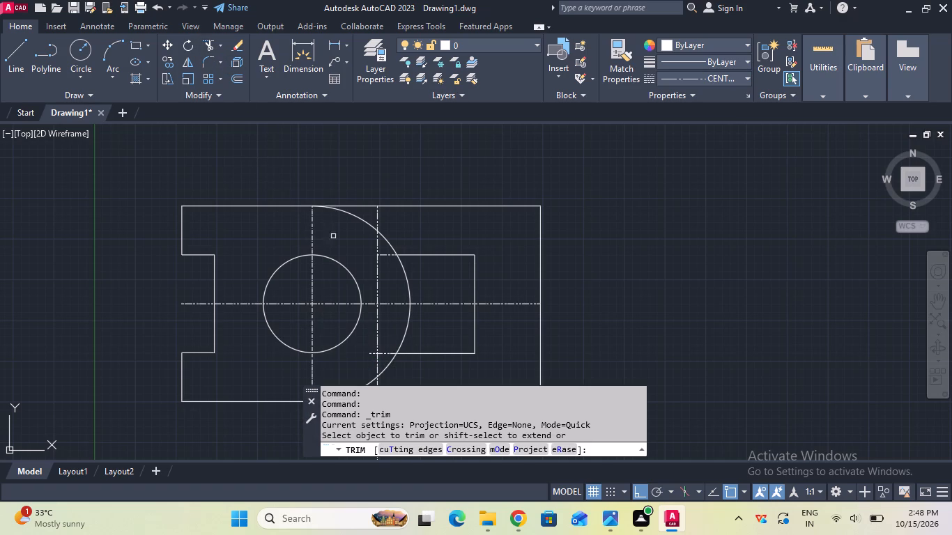
pyautogui.click(372, 352)
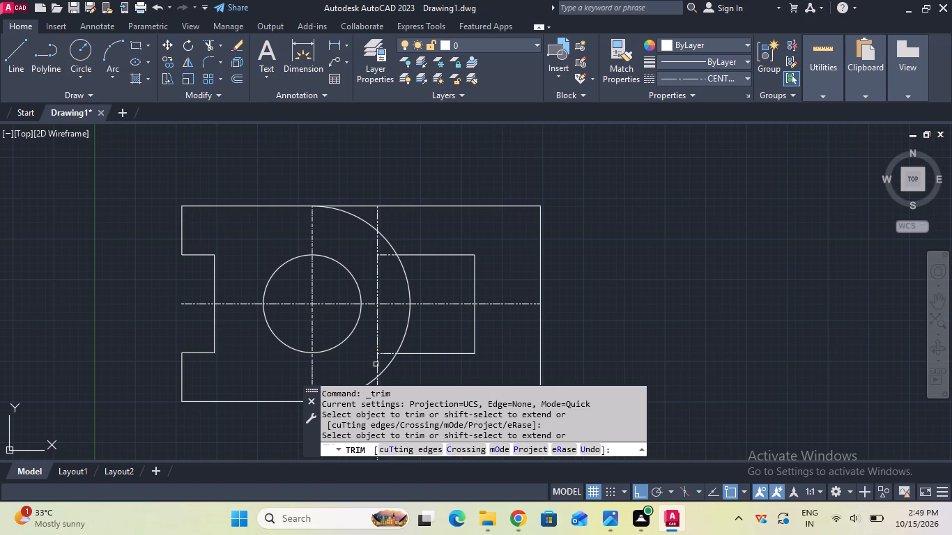
pyautogui.click(376, 364)
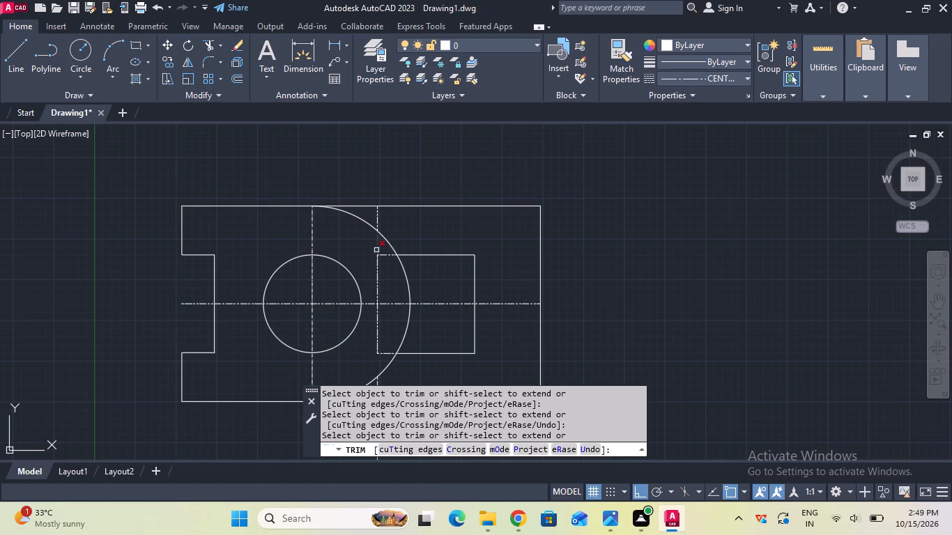
pyautogui.click(379, 247)
pyautogui.click(379, 219)
pyautogui.moveTo(379, 219); pyautogui.dragTo(399, 148, button='middle')
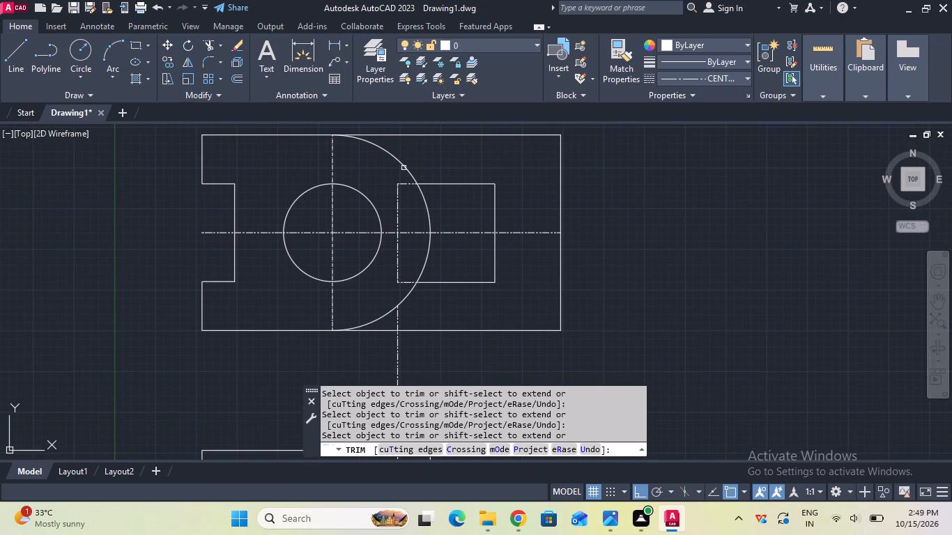
pyautogui.click(399, 314)
pyautogui.click(395, 343)
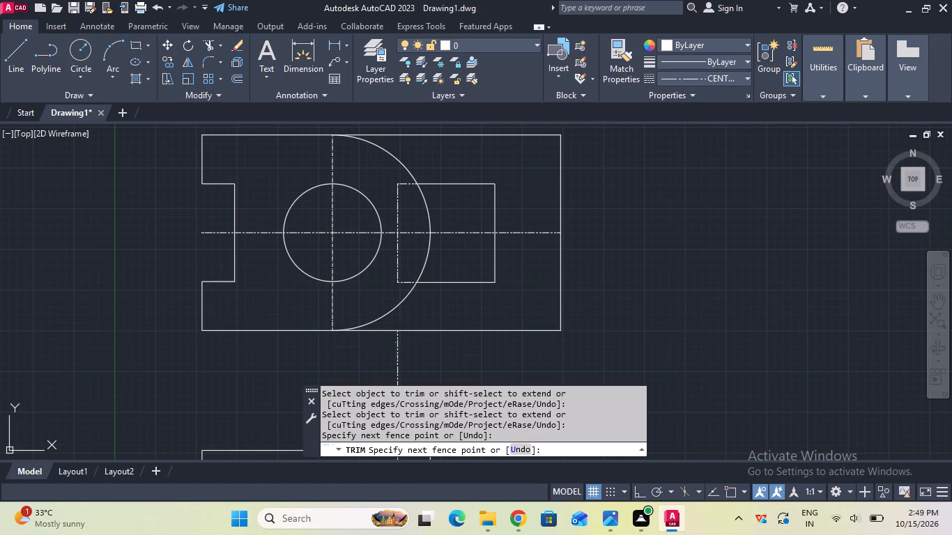
pyautogui.click(401, 351)
pyautogui.scroll(-2, 401, 351)
pyautogui.moveTo(401, 351); pyautogui.dragTo(424, 219, button='middle')
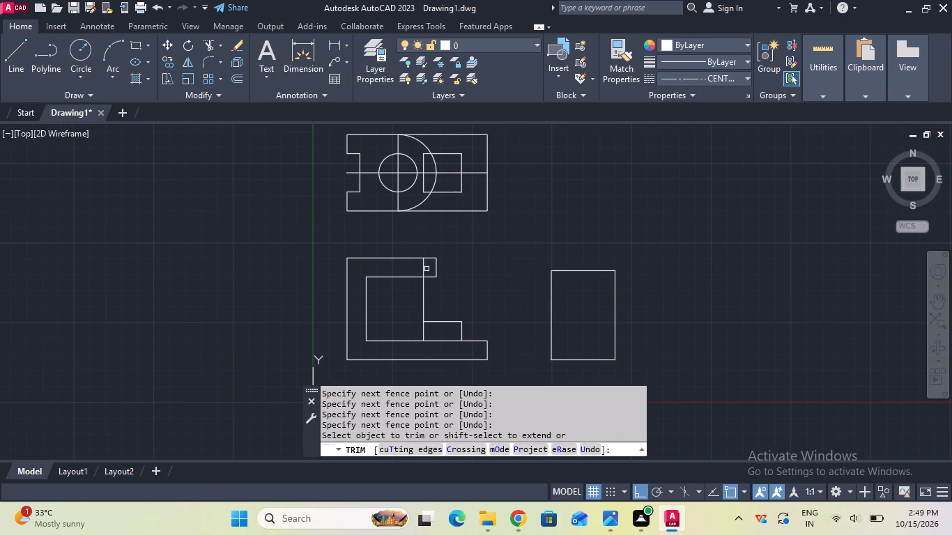
pyautogui.click(424, 271)
pyautogui.click(425, 294)
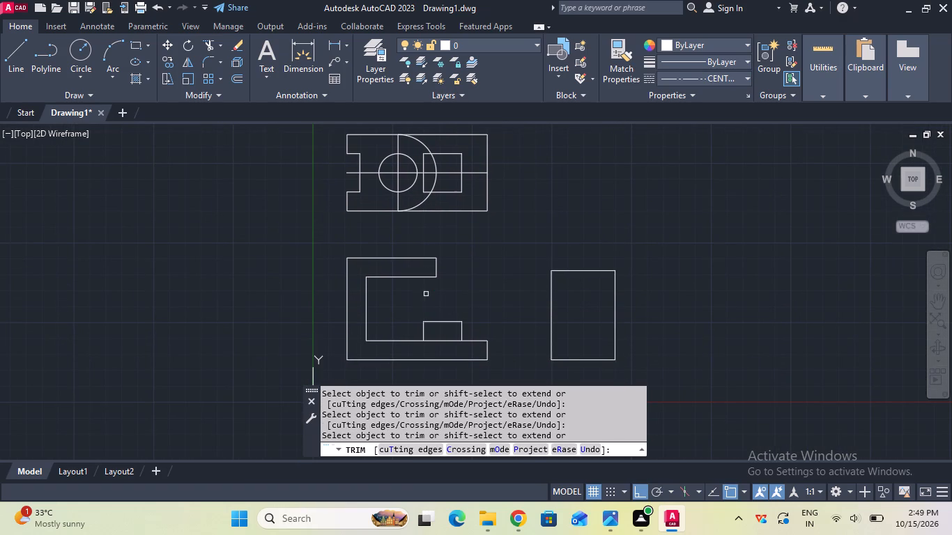
pyautogui.press('Escape')
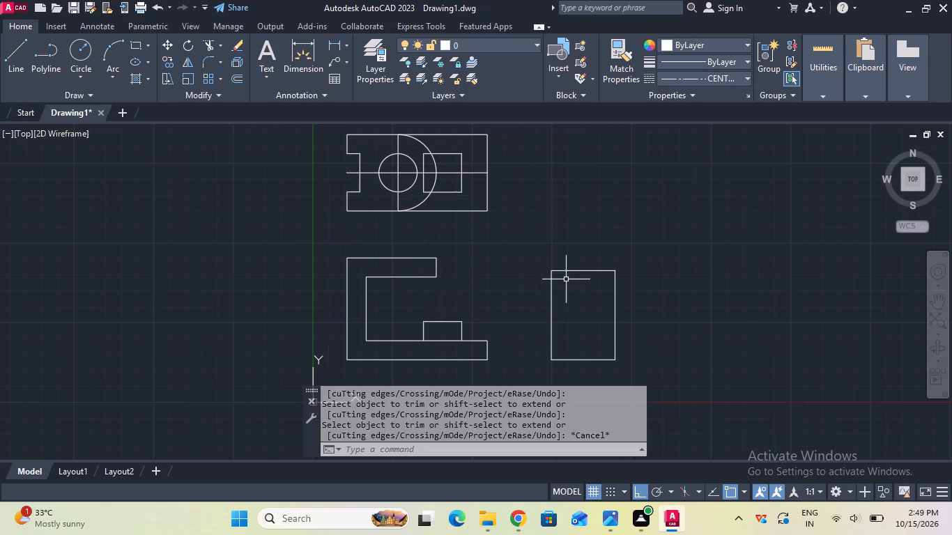
# Measure the height of the side view's rectangle with a linear dimension, without placing it.
pyautogui.click(339, 45)
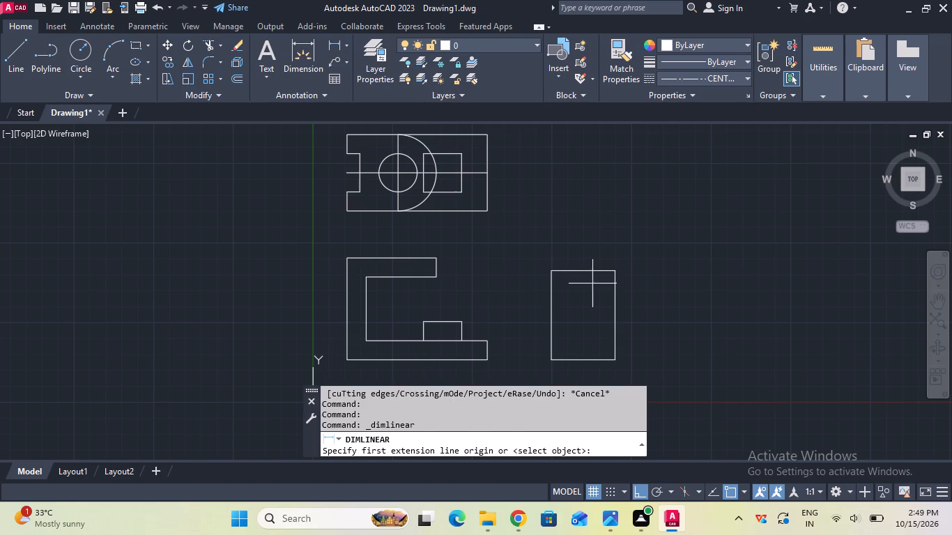
pyautogui.click(611, 270)
pyautogui.click(614, 356)
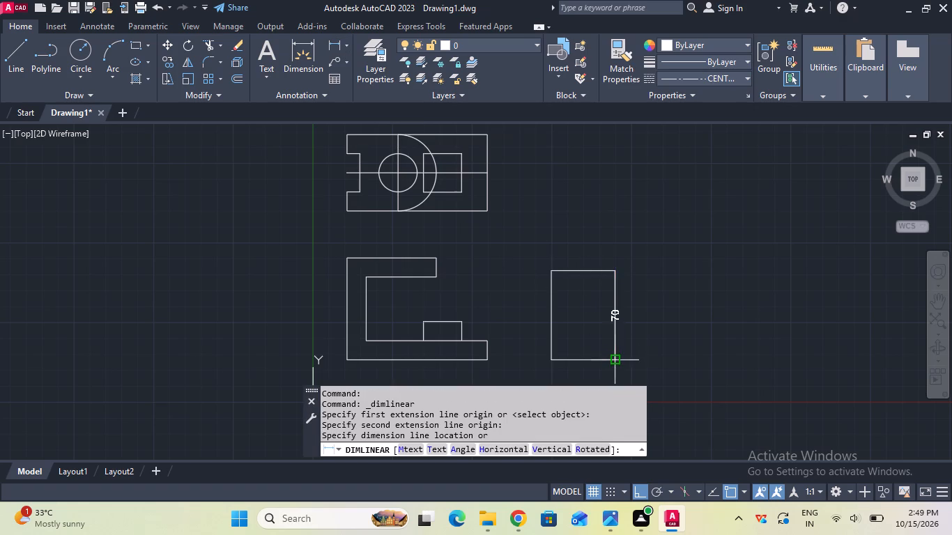
pyautogui.press('Escape')
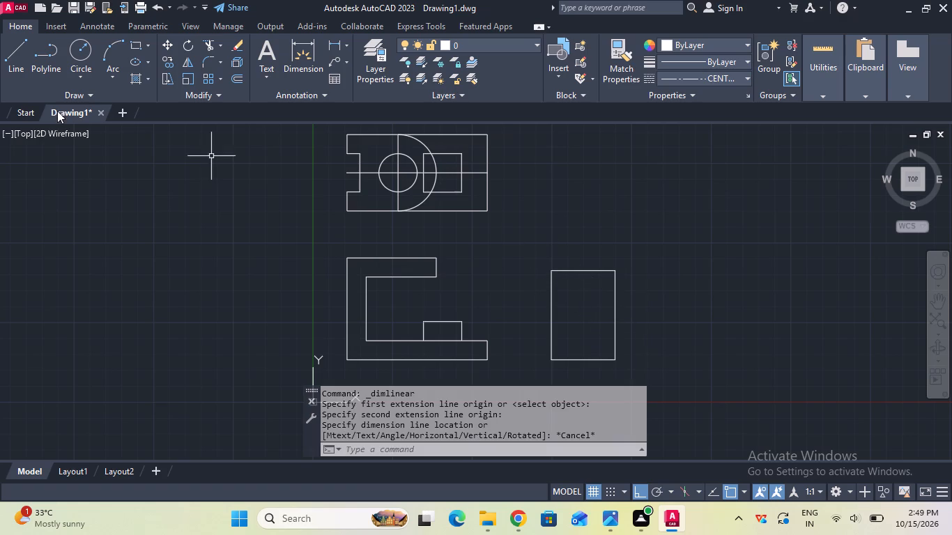
# Offset the top edge of the side view's rectangle 10 mm upward.
pyautogui.click(231, 78)
pyautogui.click(586, 272)
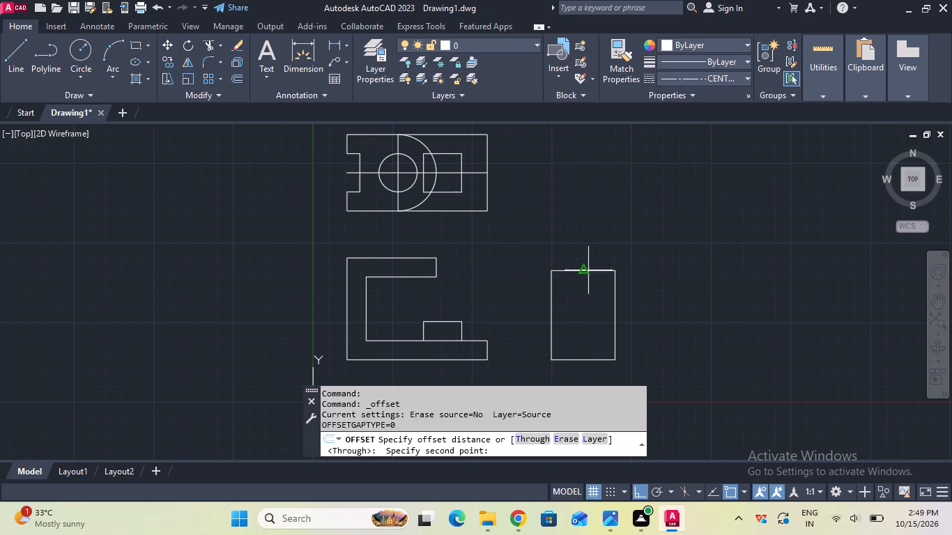
pyautogui.write('10')
pyautogui.press('Return')
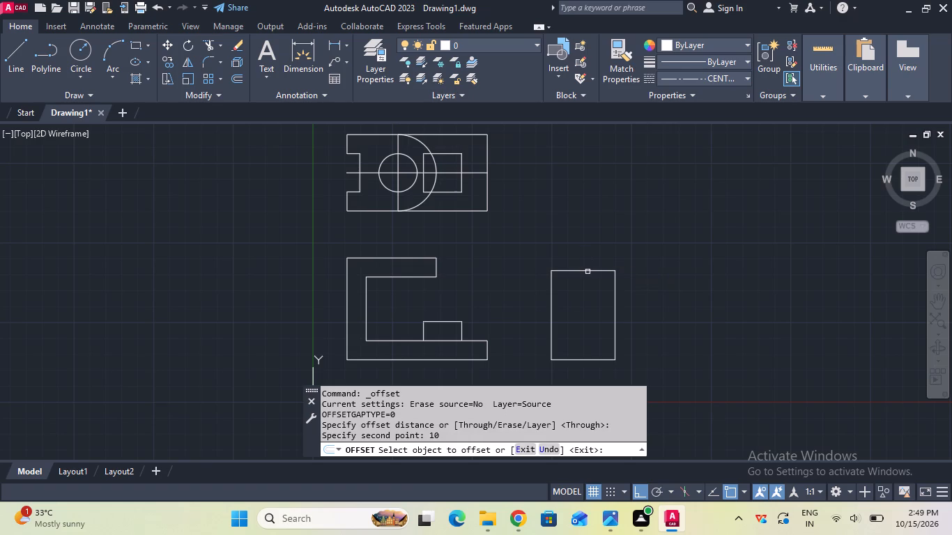
pyautogui.click(581, 269)
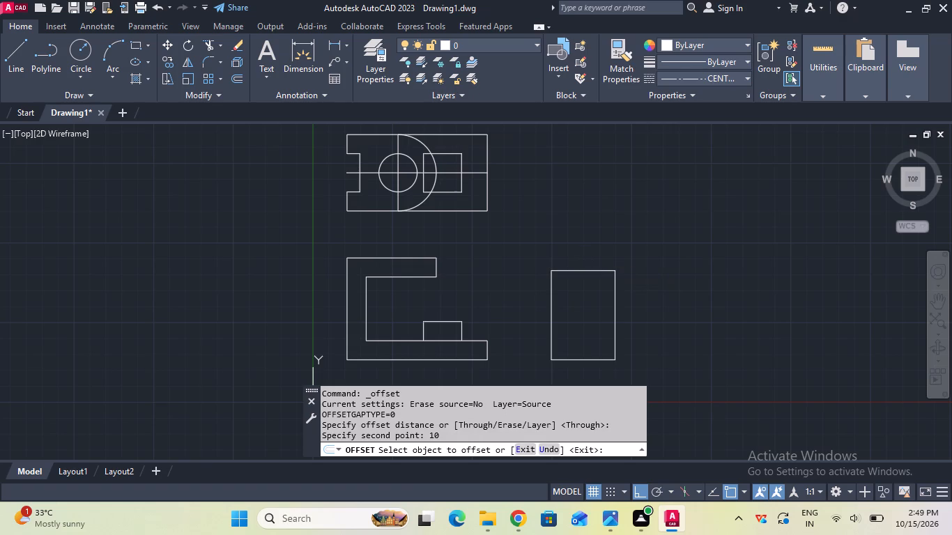
pyautogui.click(581, 256)
pyautogui.press('Escape')
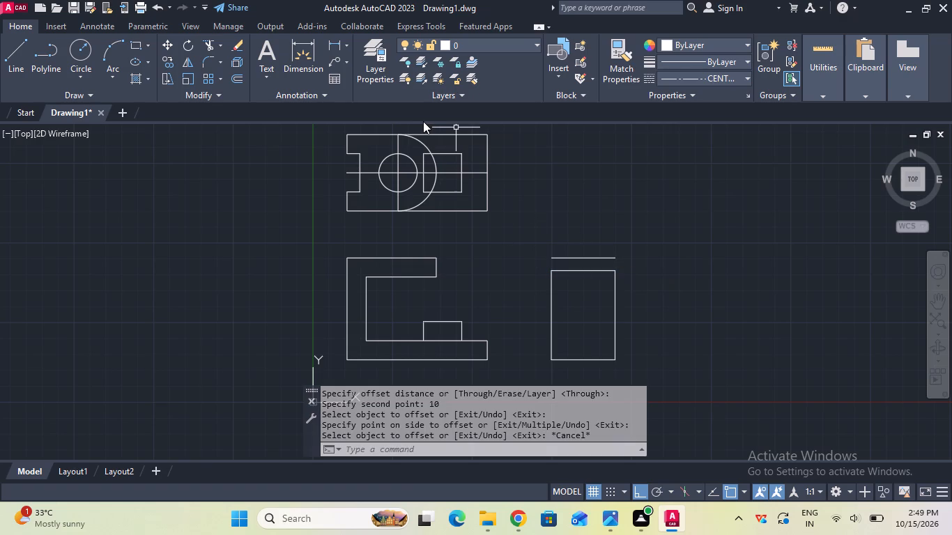
# Extend both vertical edges of the side view up to the offset line and trim away the former top edge between them.
pyautogui.click(220, 49)
pyautogui.click(221, 89)
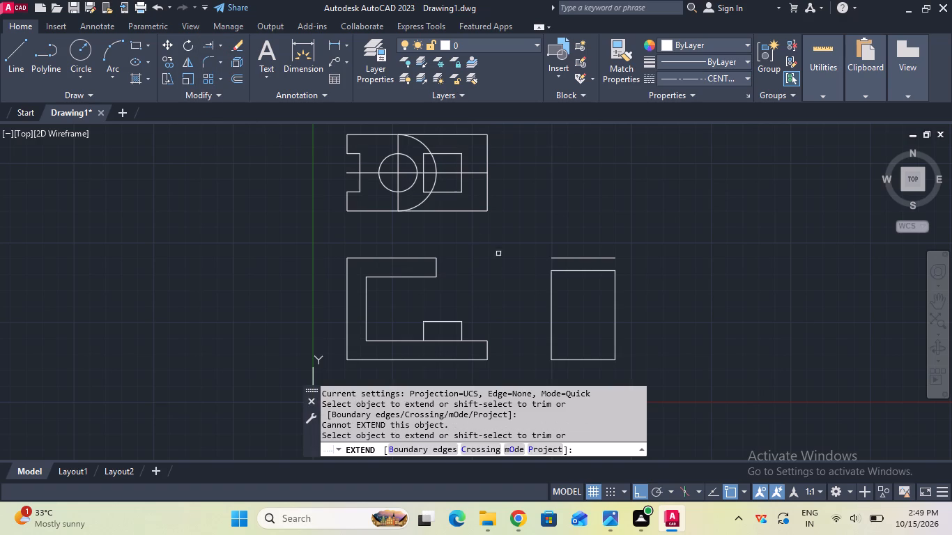
pyautogui.click(551, 281)
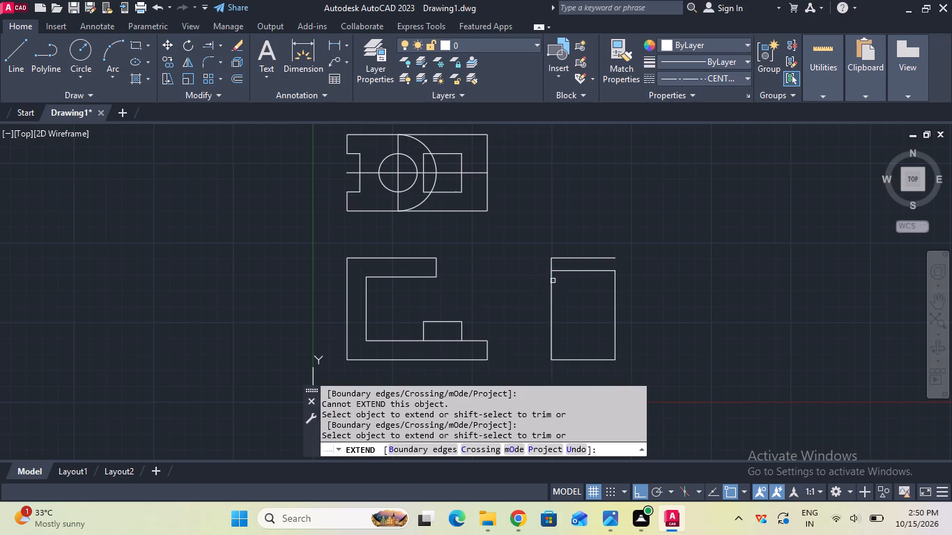
pyautogui.doubleClick(616, 285)
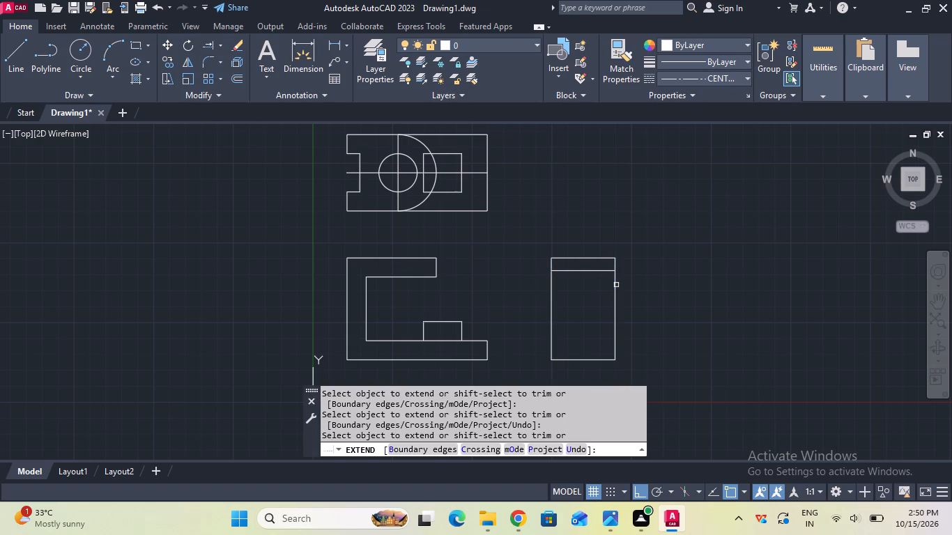
pyautogui.press('Escape')
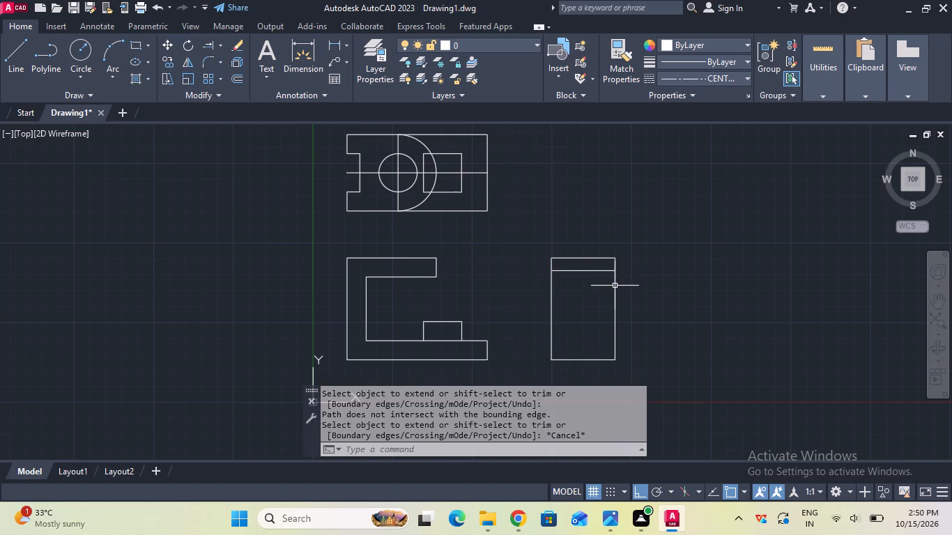
pyautogui.click(219, 48)
pyautogui.click(219, 61)
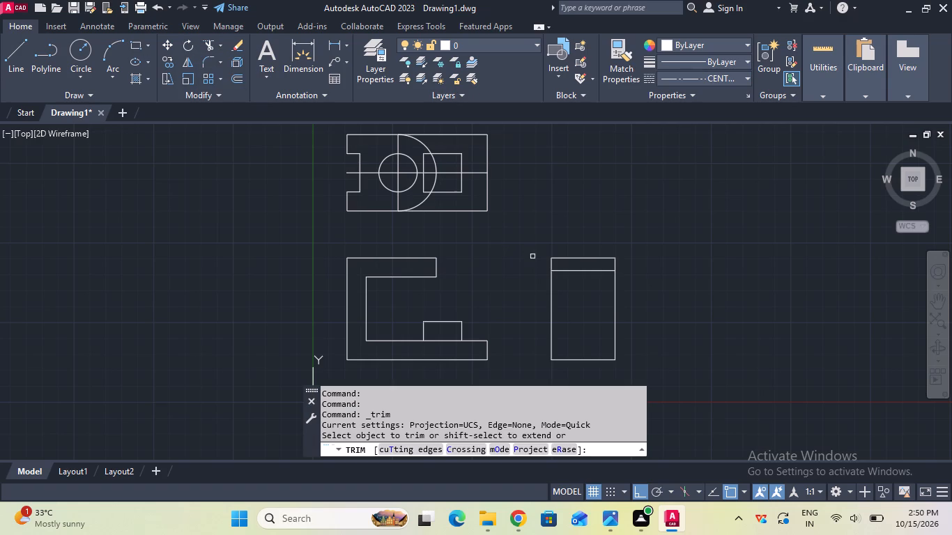
pyautogui.click(565, 269)
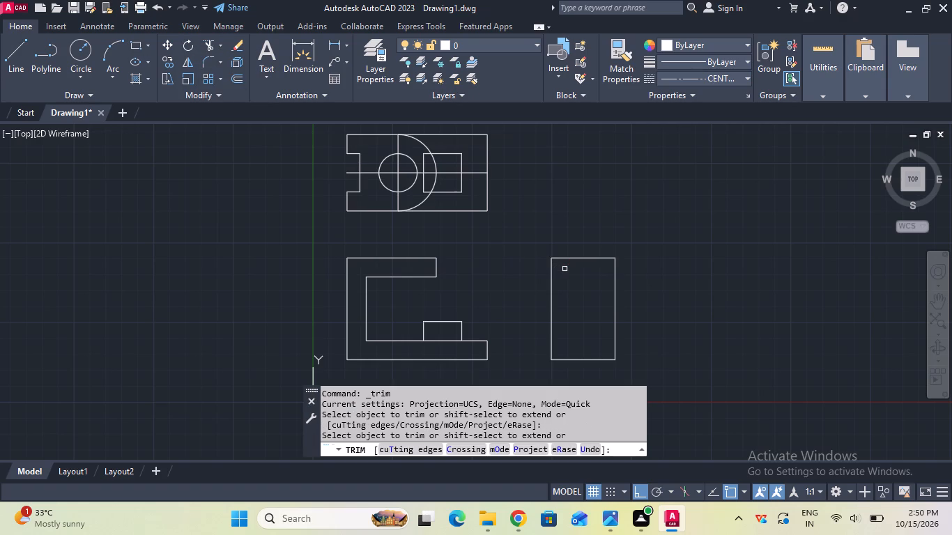
pyautogui.press('Escape')
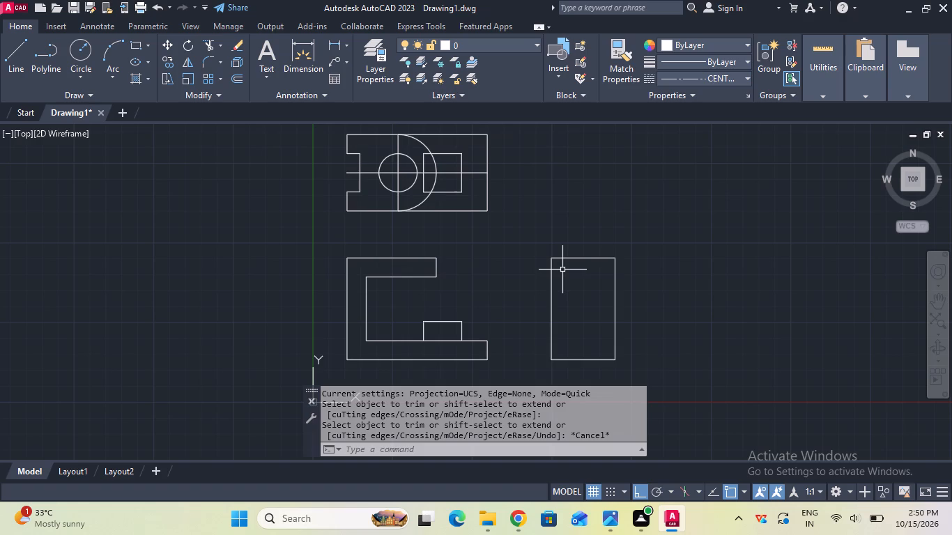
# Project the top flange's underside and the base's upper surface as horizontal lines from the front view to the side view's far vertical edge.
pyautogui.click(17, 52)
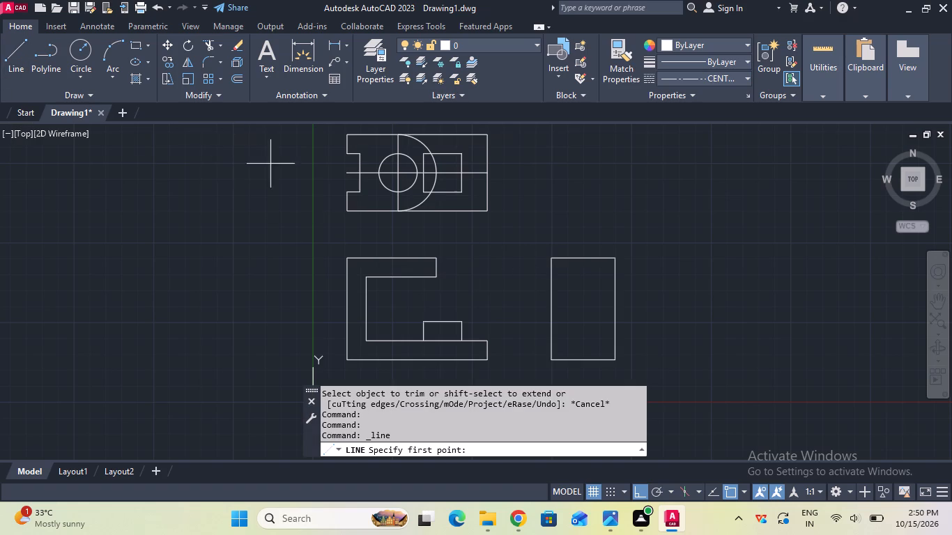
pyautogui.click(440, 276)
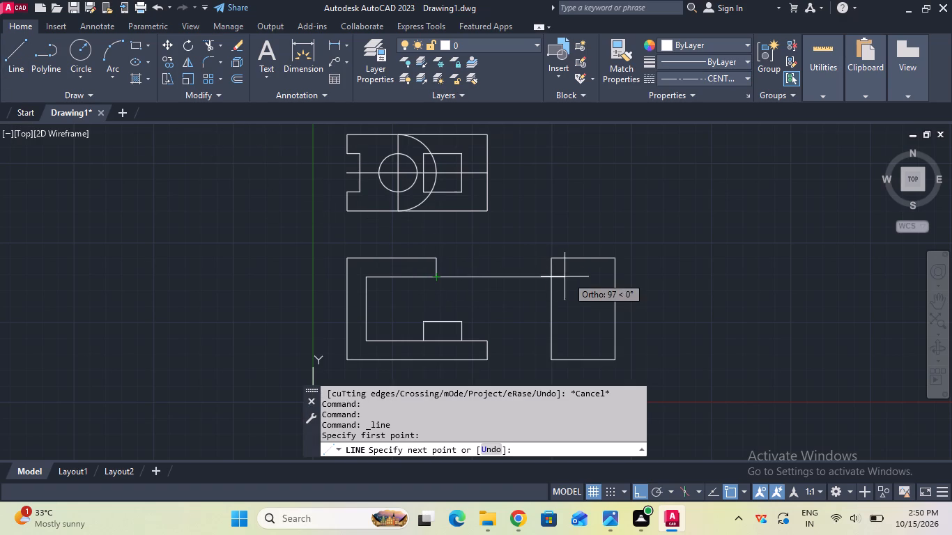
pyautogui.click(613, 277)
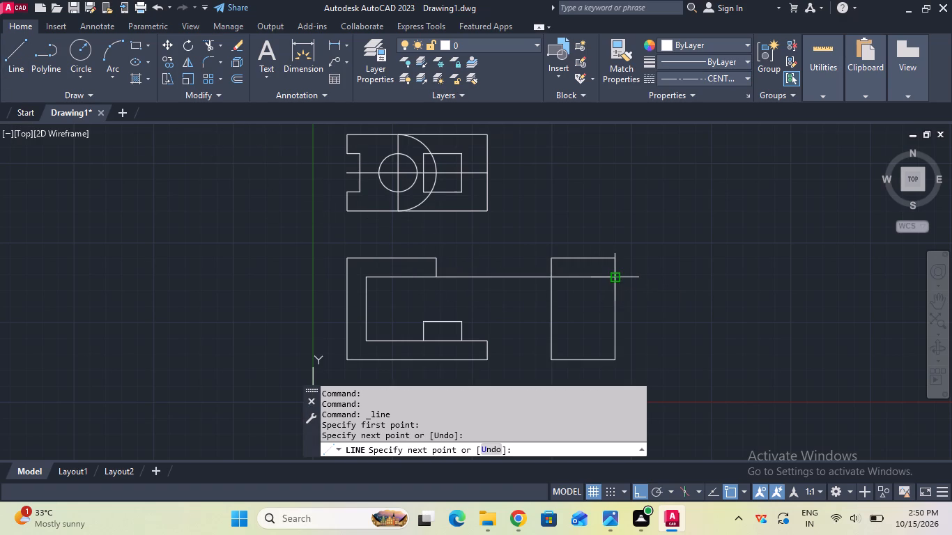
pyautogui.press('Escape')
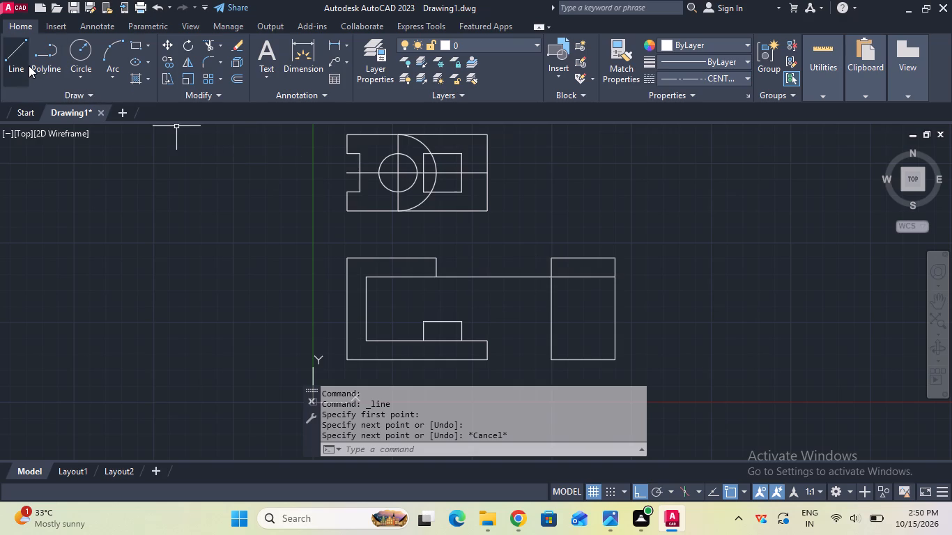
pyautogui.click(29, 65)
pyautogui.click(485, 338)
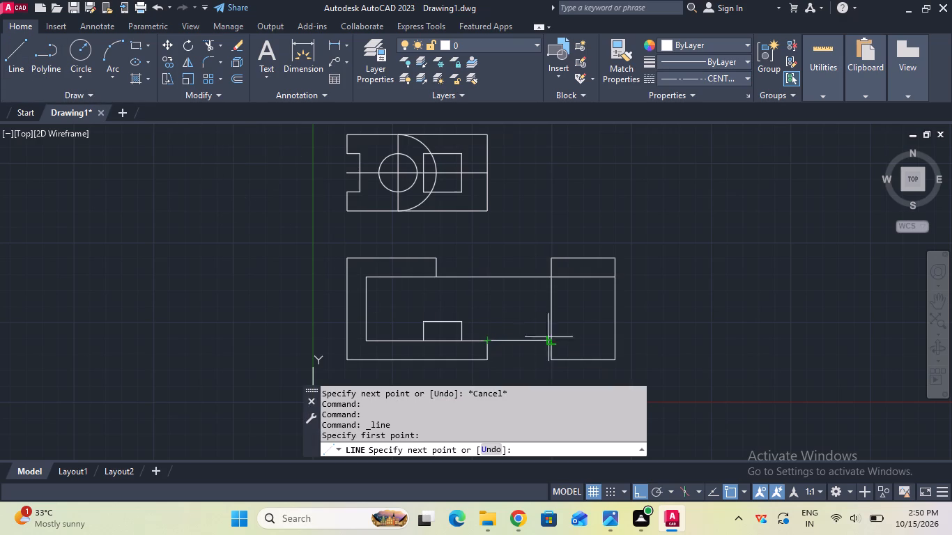
pyautogui.click(616, 339)
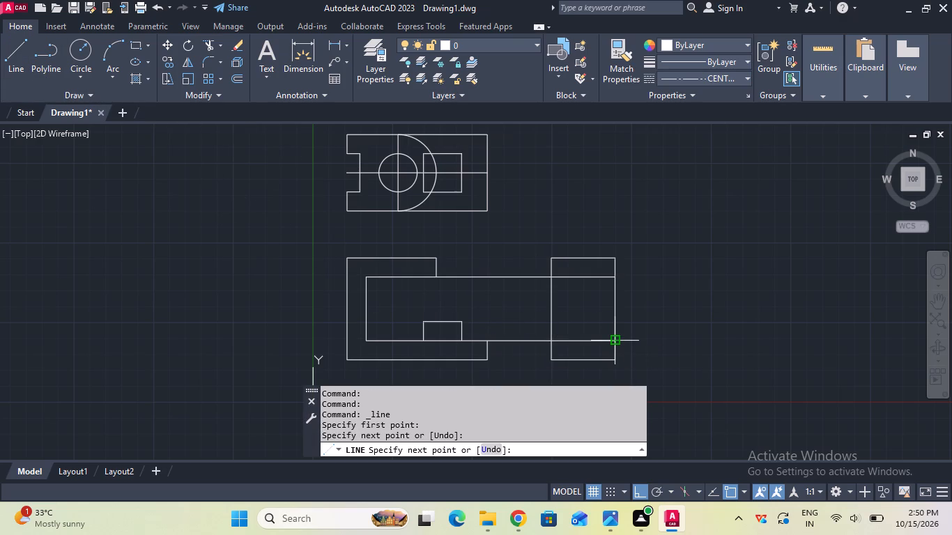
pyautogui.press('Escape')
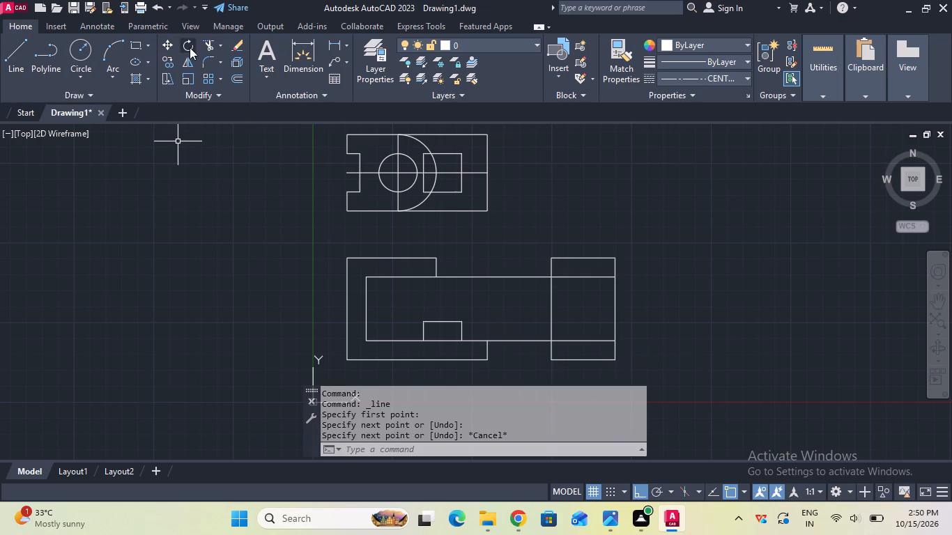
# Trim the two projection lines between the front and side views, keeping only their parts inside the side view's rectangle.
pyautogui.click(204, 44)
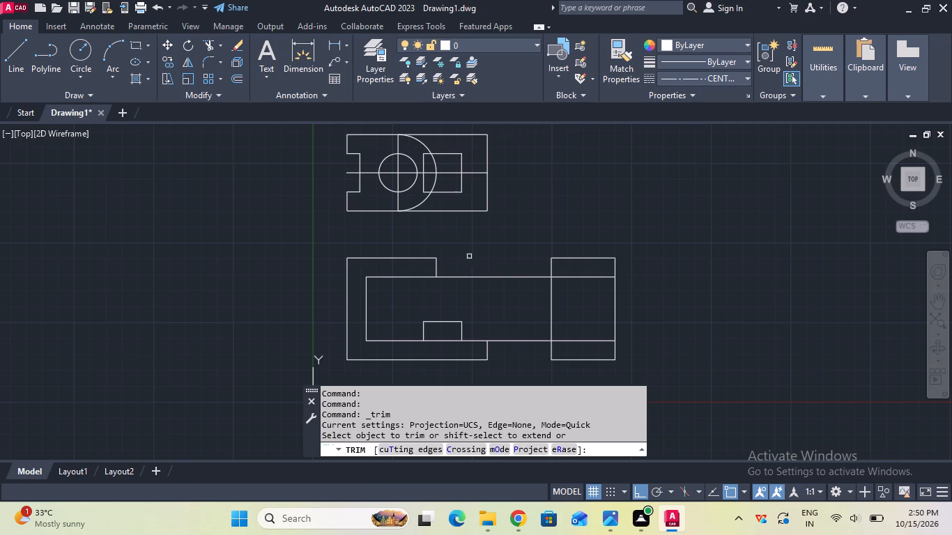
pyautogui.click(499, 278)
pyautogui.click(507, 342)
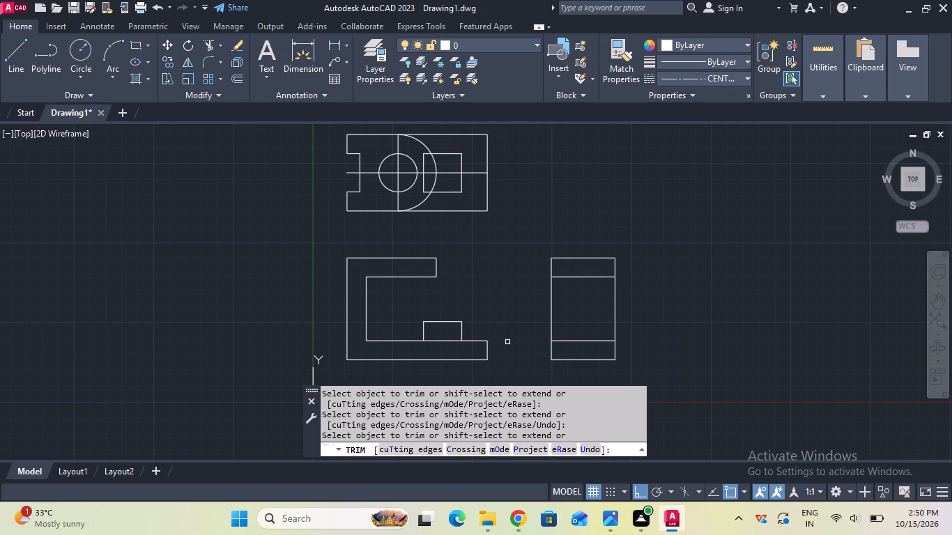
pyautogui.press('Escape')
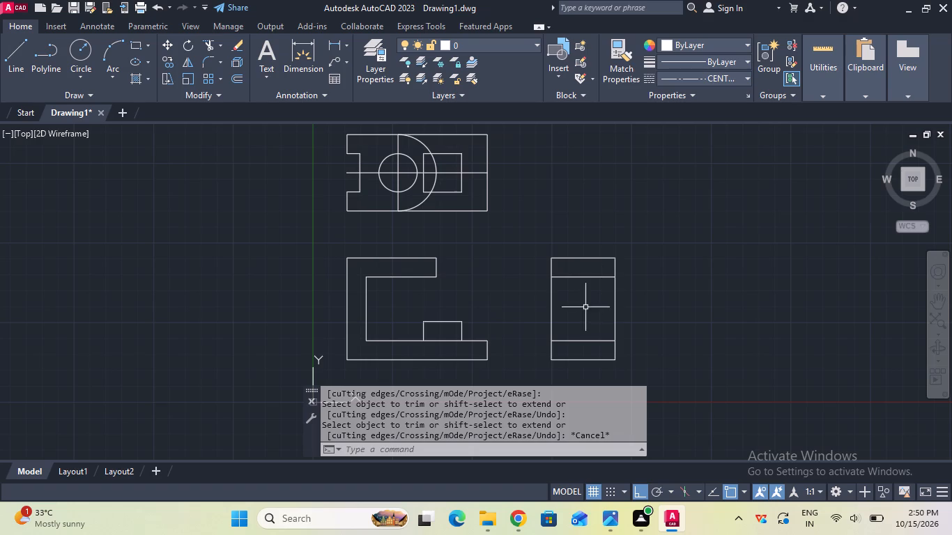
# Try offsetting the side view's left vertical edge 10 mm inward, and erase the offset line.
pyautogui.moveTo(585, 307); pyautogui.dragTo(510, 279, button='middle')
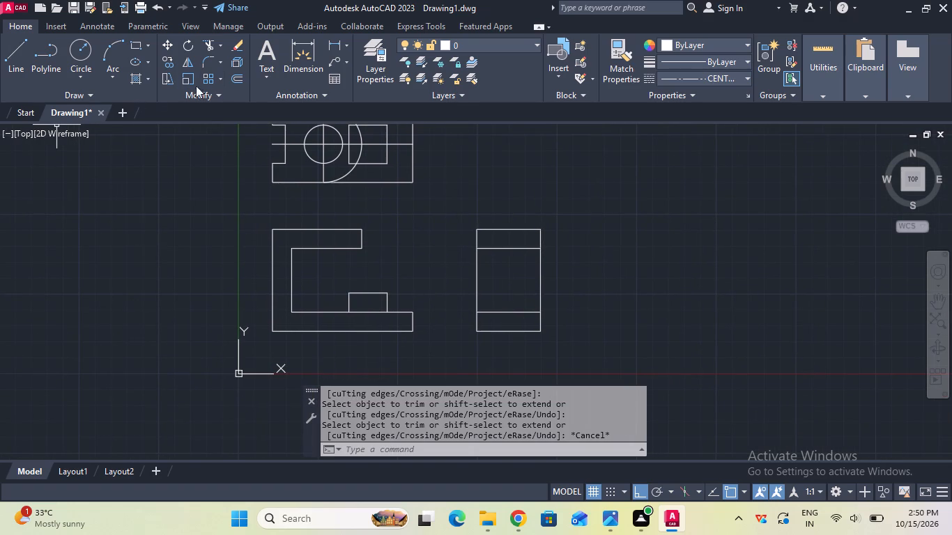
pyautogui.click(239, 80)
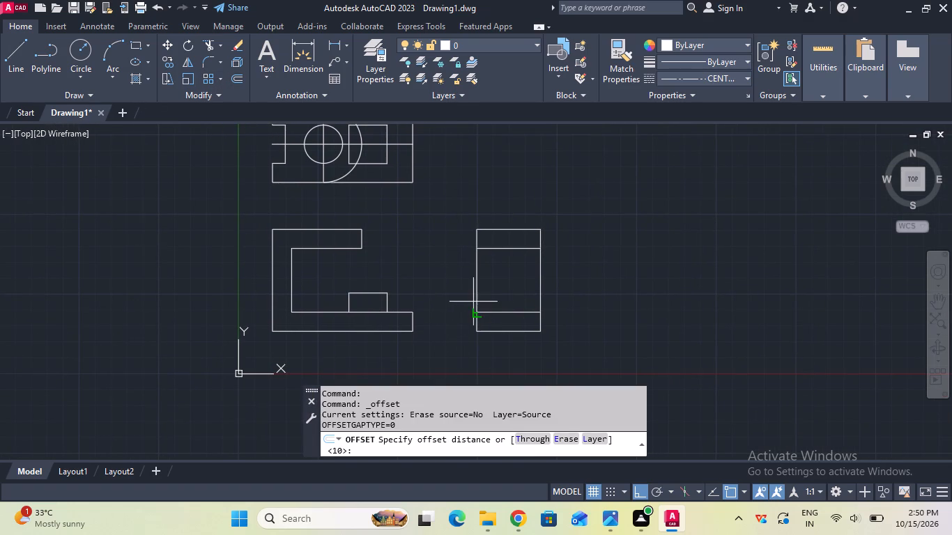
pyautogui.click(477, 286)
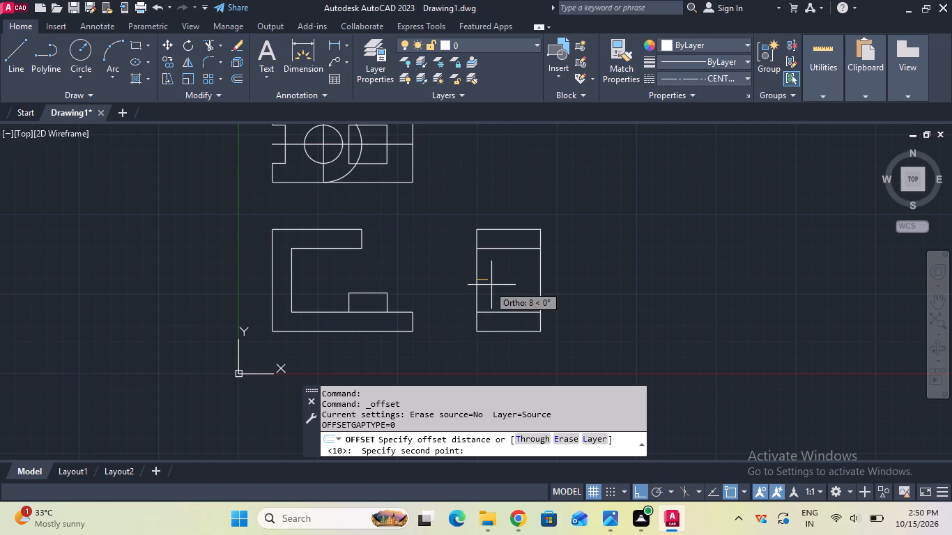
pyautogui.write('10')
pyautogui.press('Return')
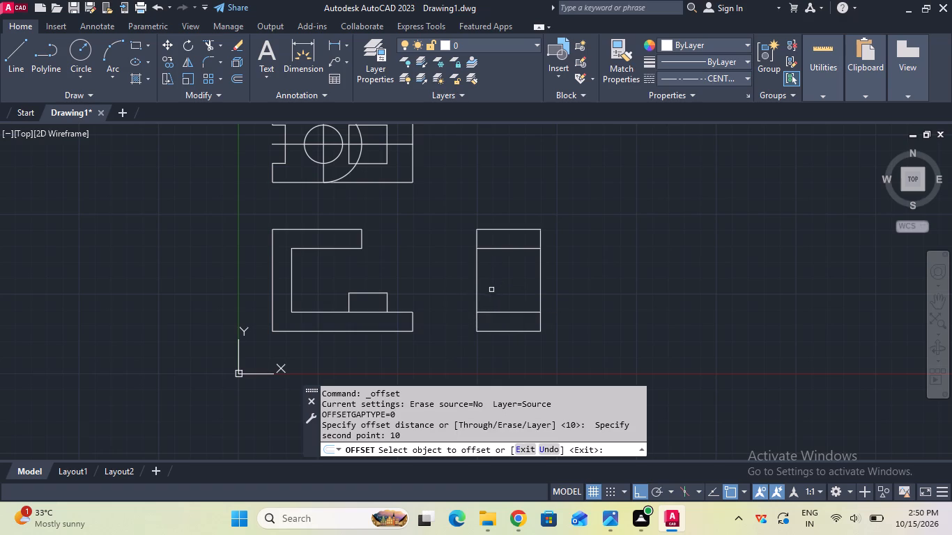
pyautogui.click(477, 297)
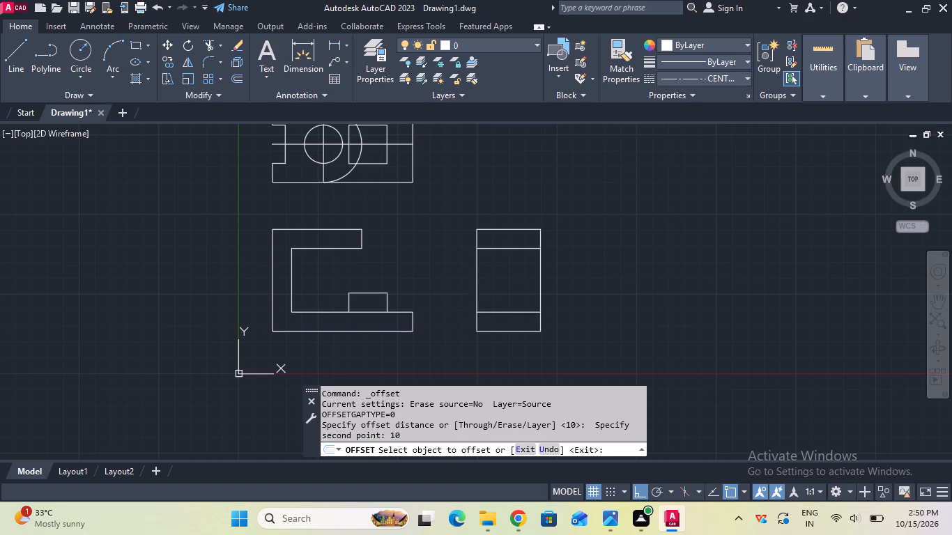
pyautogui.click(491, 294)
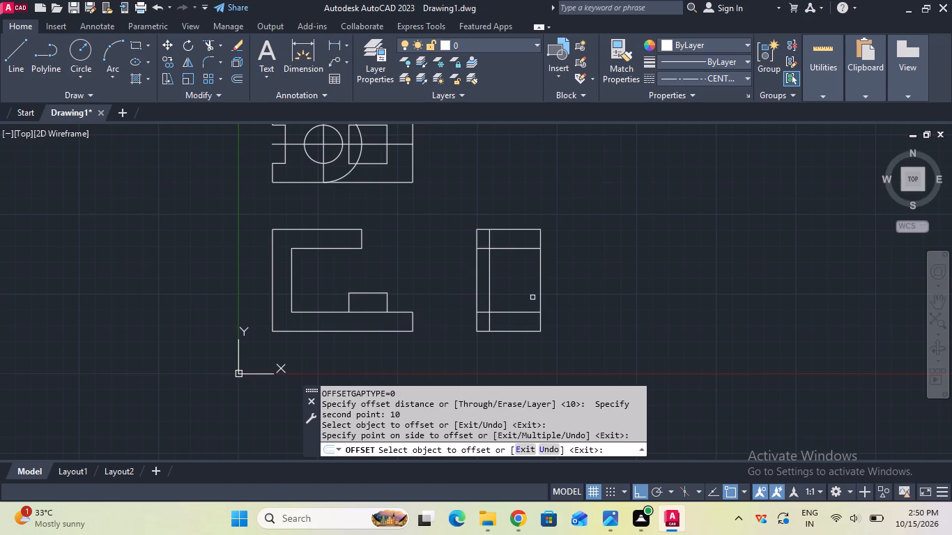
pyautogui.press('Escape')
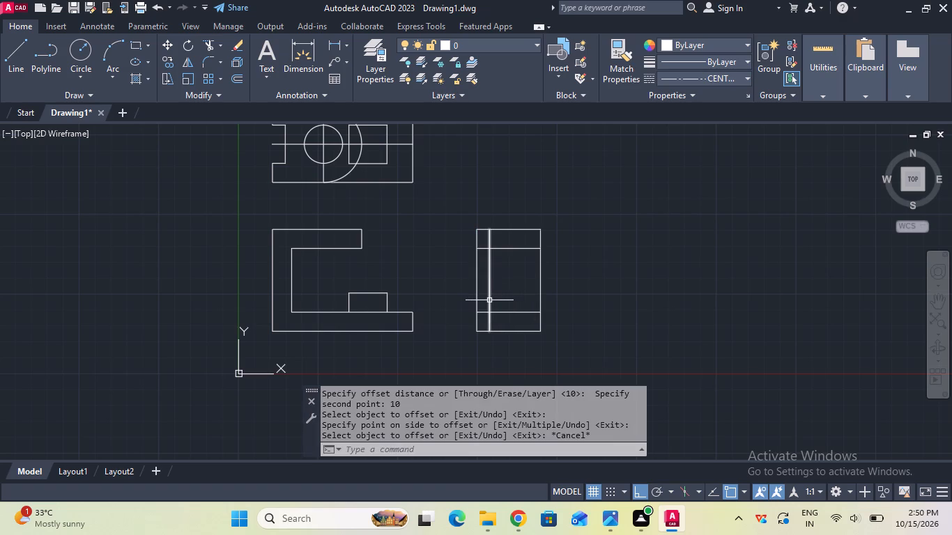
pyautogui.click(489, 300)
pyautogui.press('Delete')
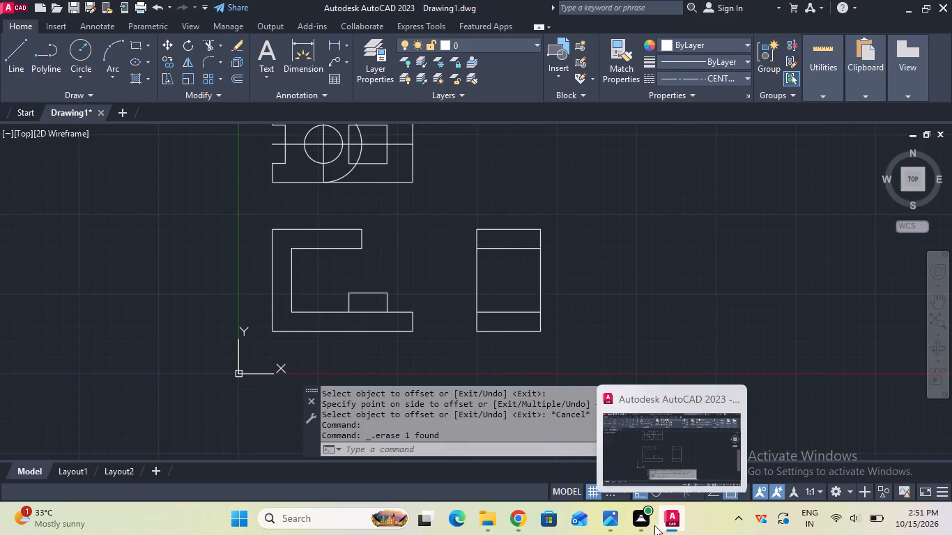
# Check the side view's block and hidden lines in the exercise 941 reference image in Photos and return to the AutoCAD drawing.
pyautogui.click(605, 476)
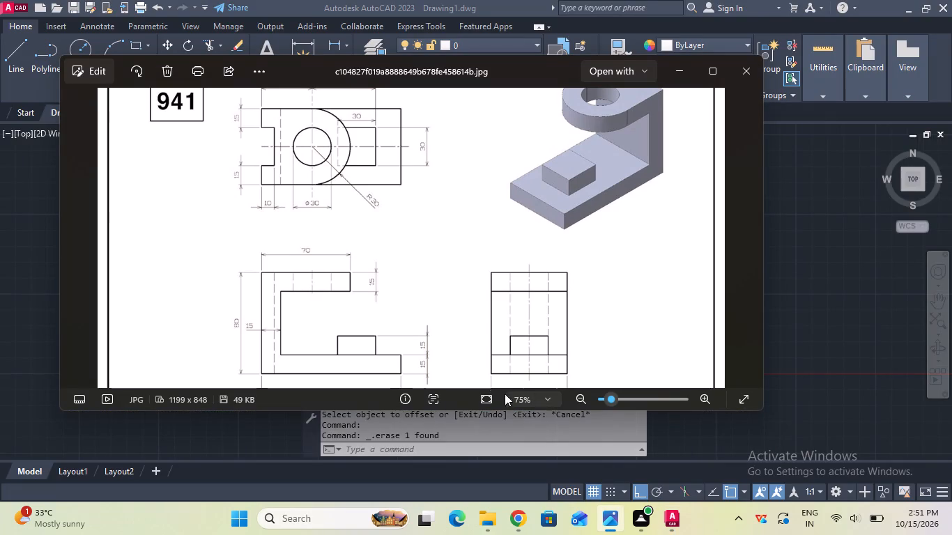
pyautogui.scroll(1, 438, 350)
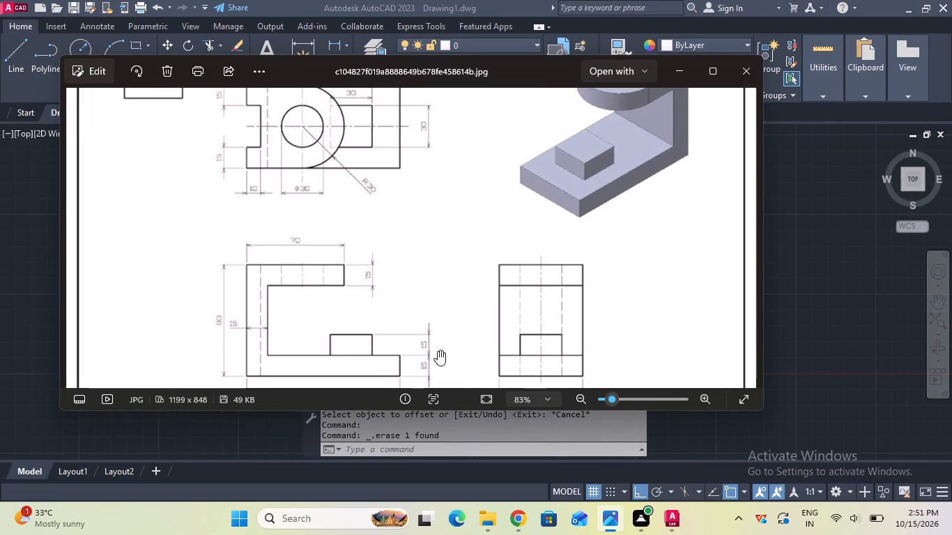
pyautogui.scroll(-1, 438, 350)
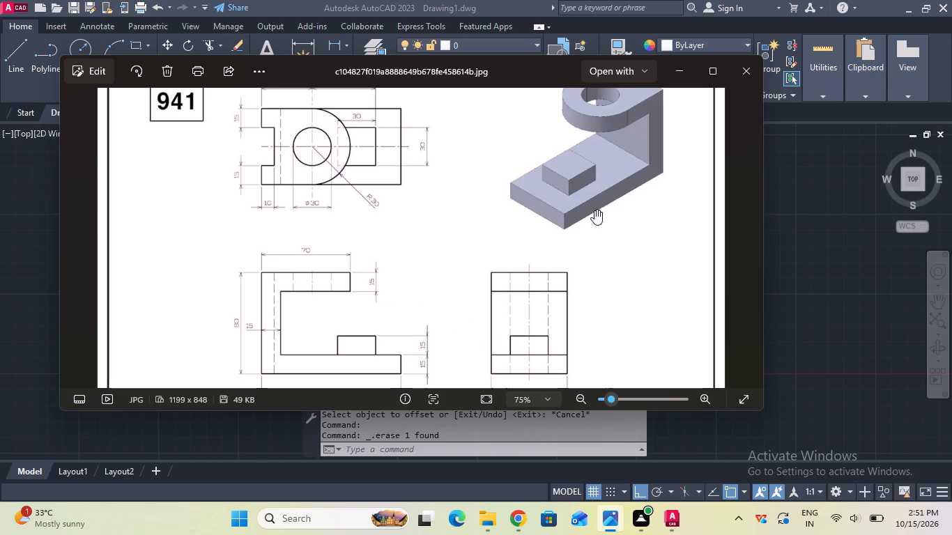
pyautogui.click(682, 78)
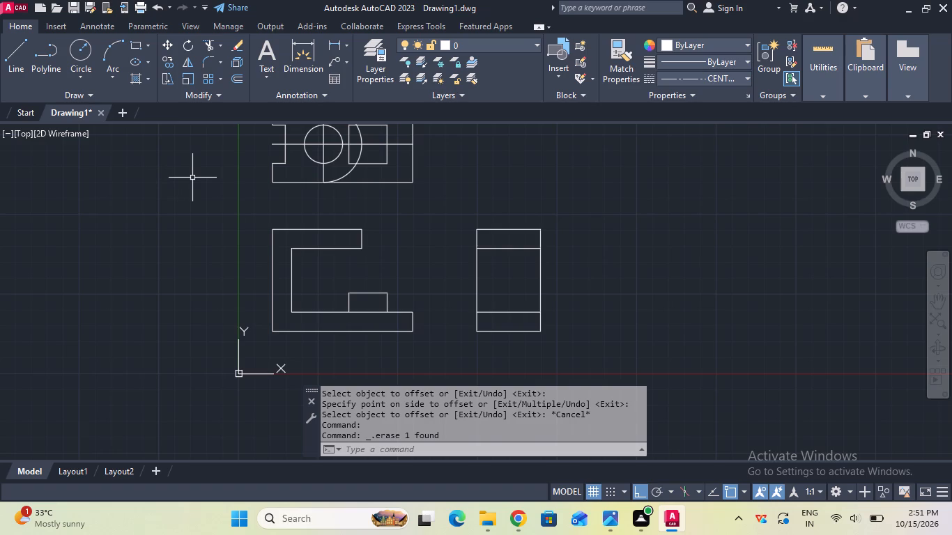
pyautogui.moveTo(223, 173); pyautogui.dragTo(234, 185, button='middle')
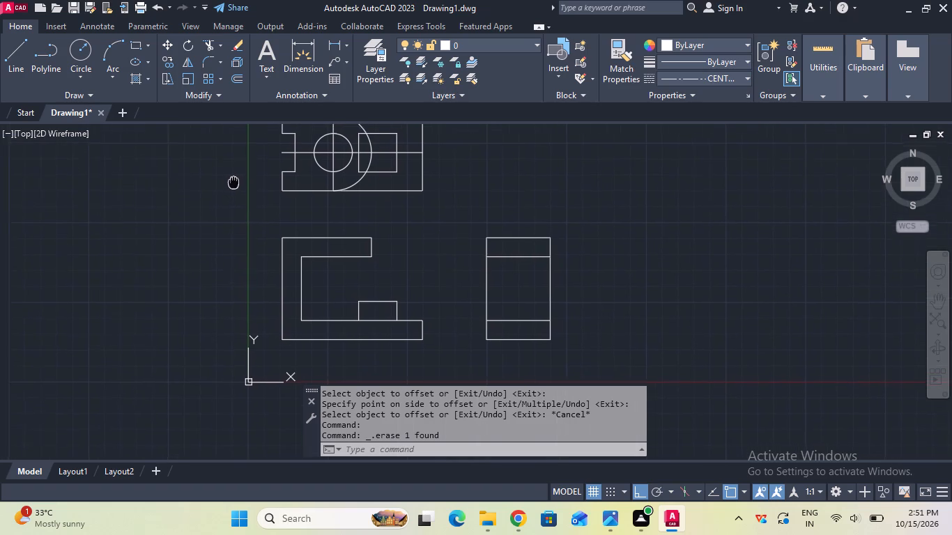
# Measure the top view's overall height with a linear dimension, without placing it.
pyautogui.moveTo(234, 185); pyautogui.dragTo(235, 195, button='middle')
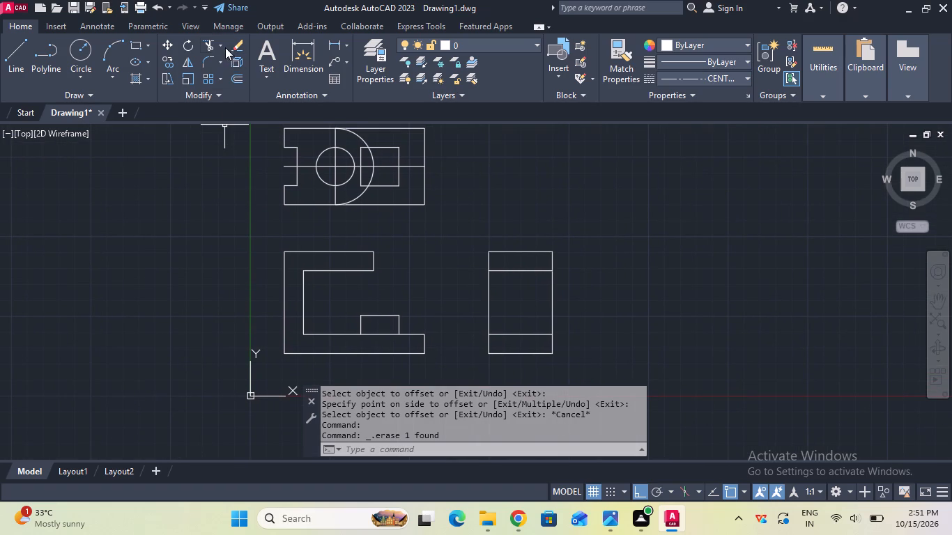
pyautogui.click(339, 49)
pyautogui.click(282, 131)
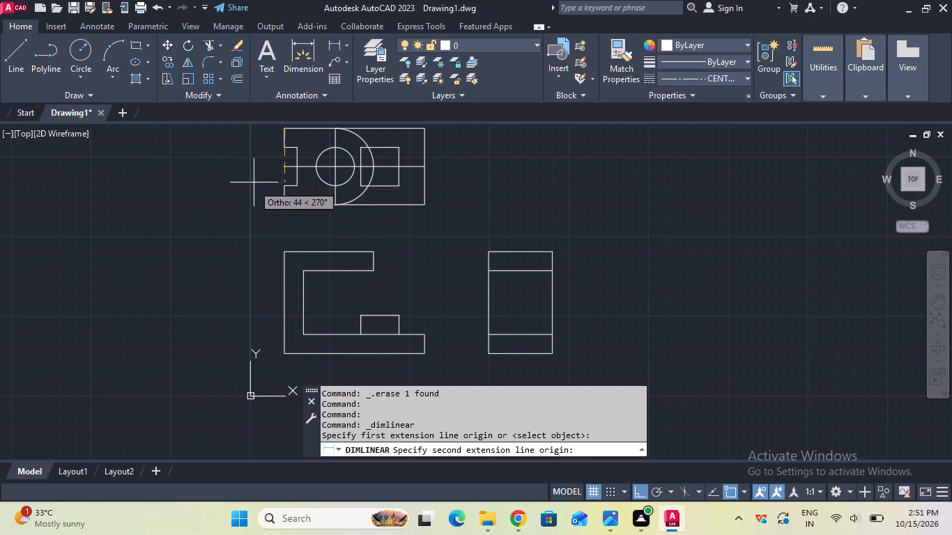
pyautogui.click(282, 204)
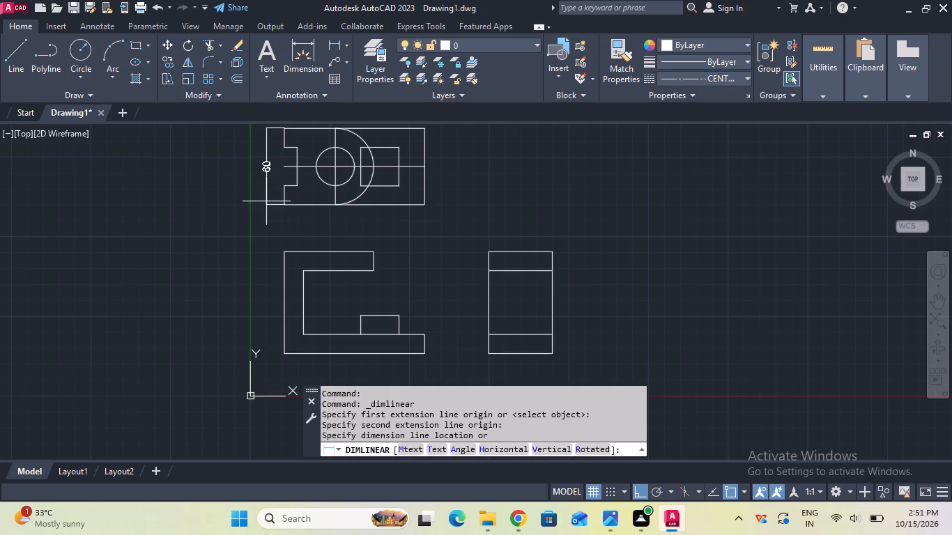
pyautogui.press('Escape')
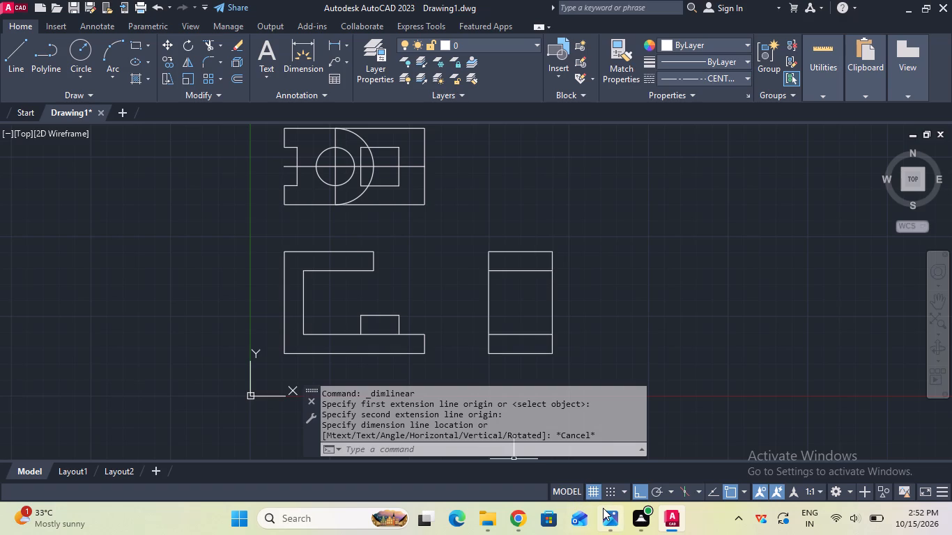
# Examine the side view's width, block and hidden lines in the exercise 941 image in Photos and return to the AutoCAD drawing.
pyautogui.click(613, 476)
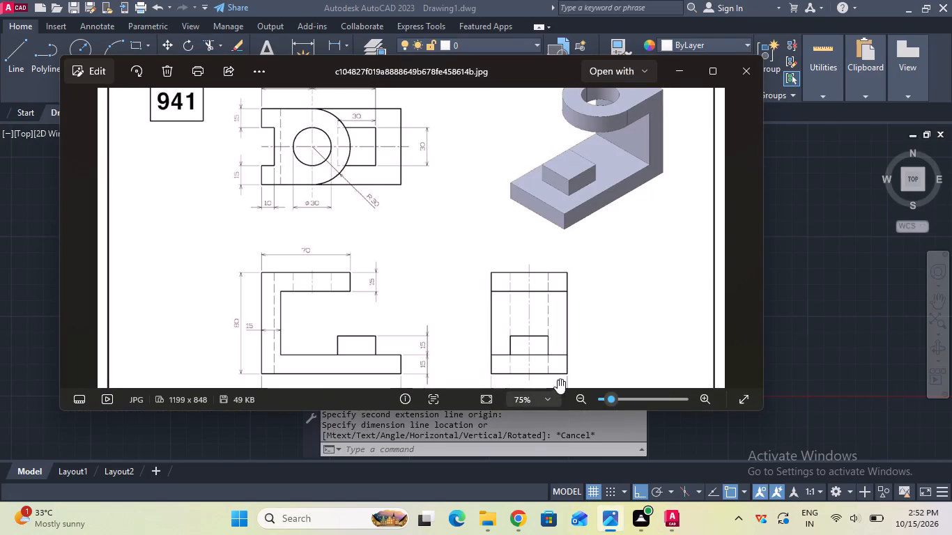
pyautogui.scroll(2, 558, 362)
pyautogui.moveTo(530, 322); pyautogui.dragTo(549, 228, button='middle')
pyautogui.scroll(4, 543, 263)
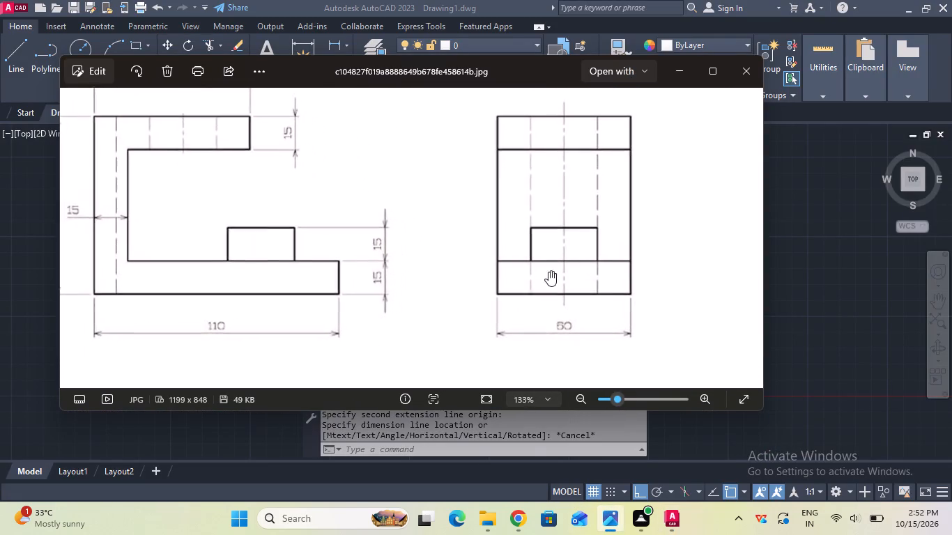
pyautogui.scroll(3, 551, 281)
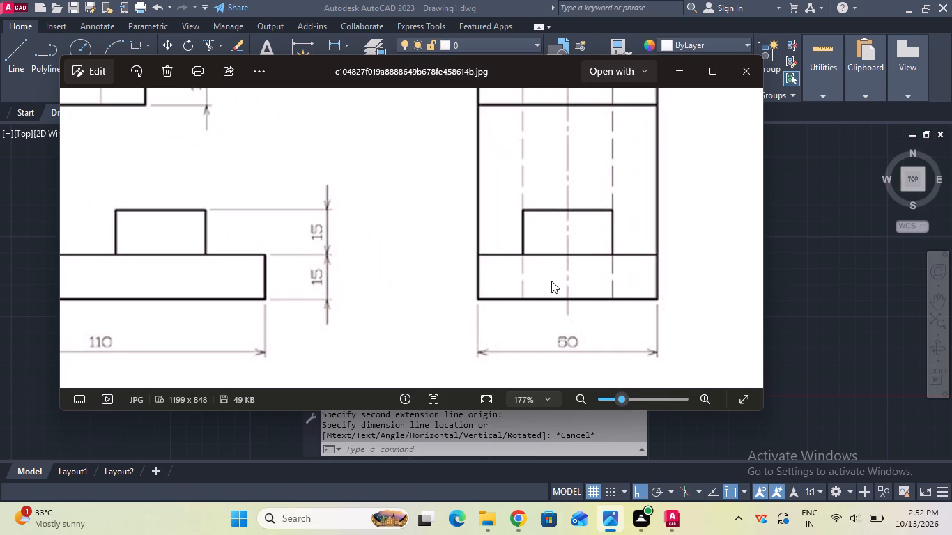
pyautogui.scroll(-3, 551, 281)
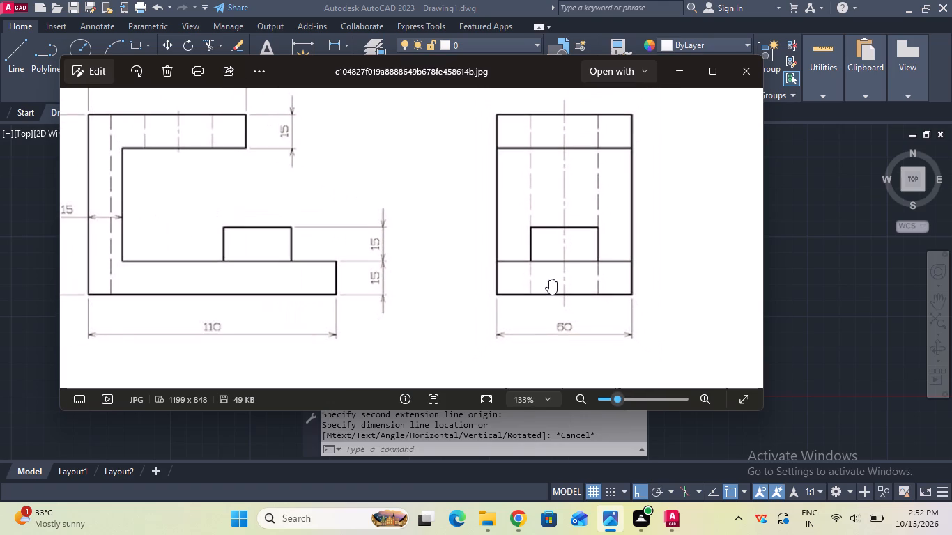
pyautogui.scroll(-5, 549, 279)
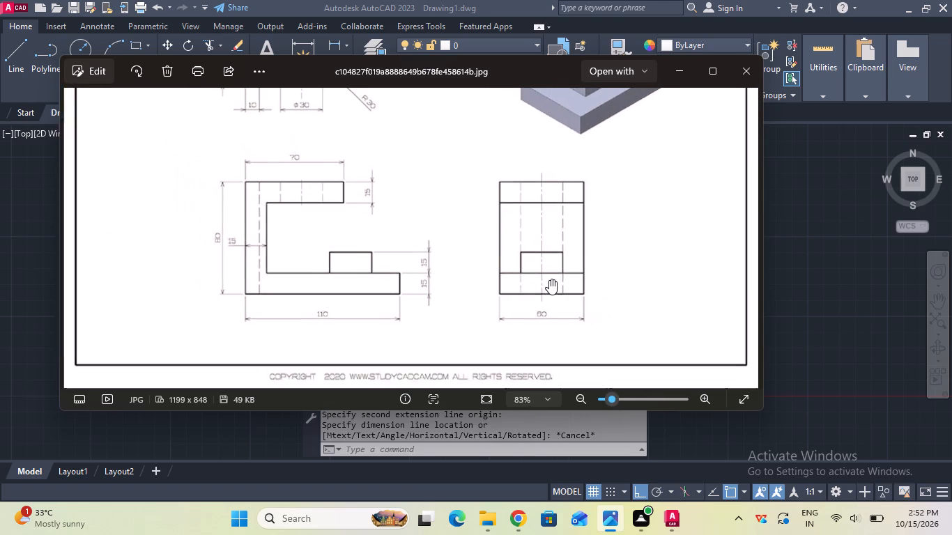
pyautogui.click(682, 80)
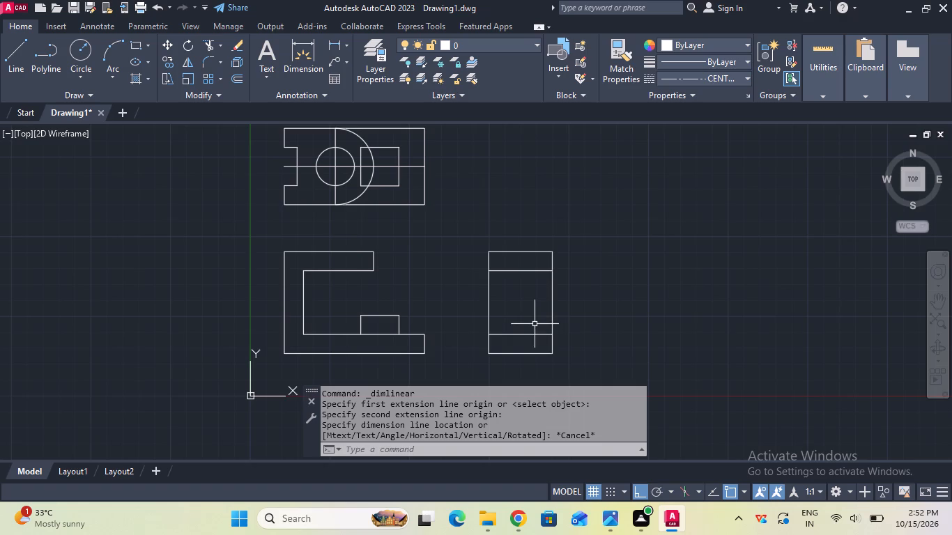
# Offset both vertical outer edges of the side view 5 mm outward to widen its outline.
pyautogui.moveTo(535, 325); pyautogui.dragTo(542, 298, button='middle')
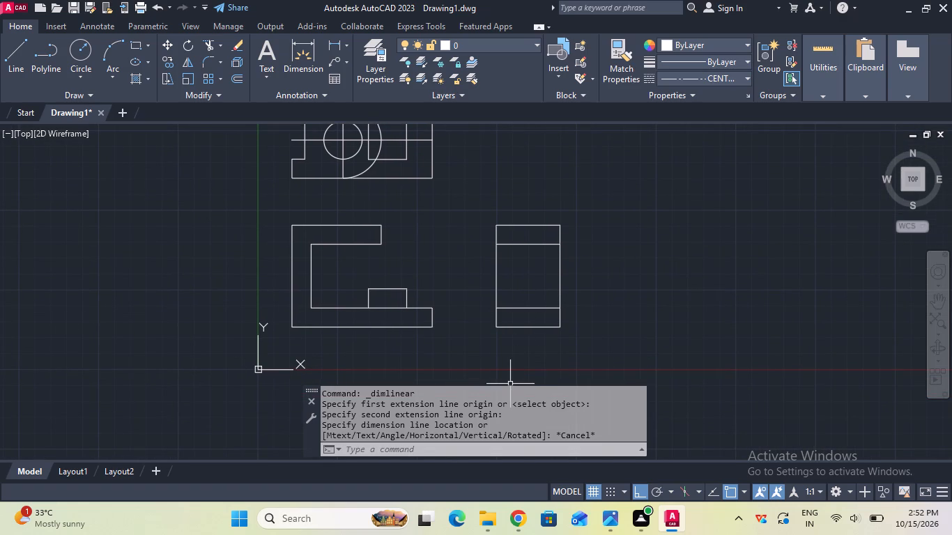
pyautogui.scroll(1, 520, 328)
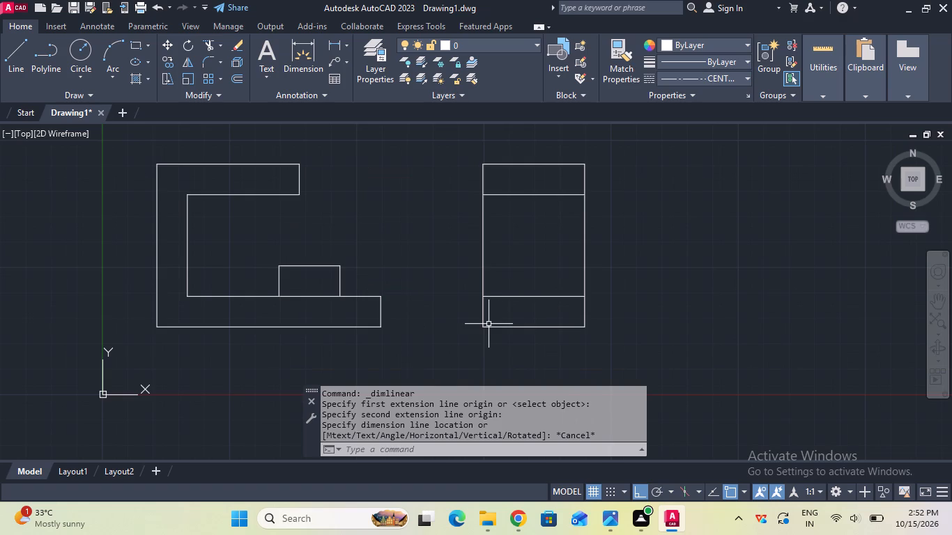
pyautogui.click(236, 84)
pyautogui.click(482, 250)
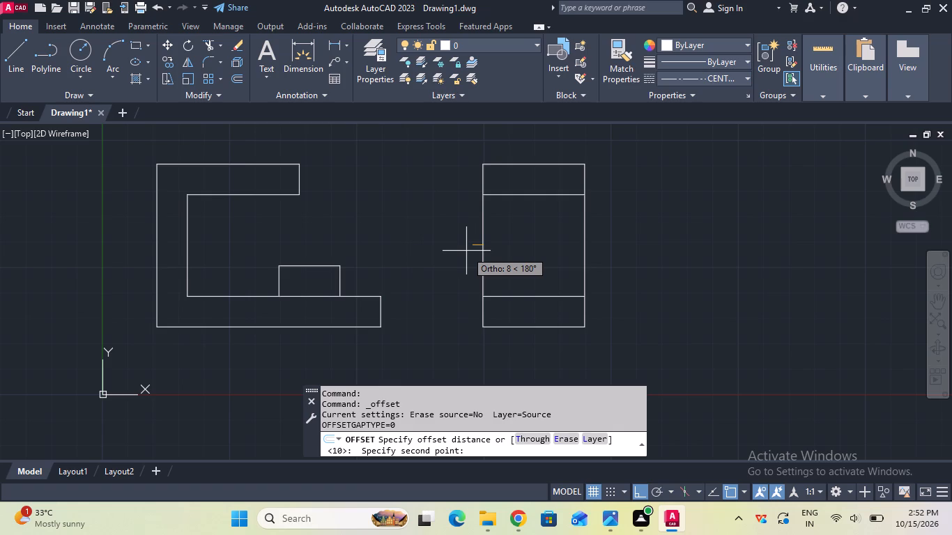
pyautogui.press('5')
pyautogui.press('Return')
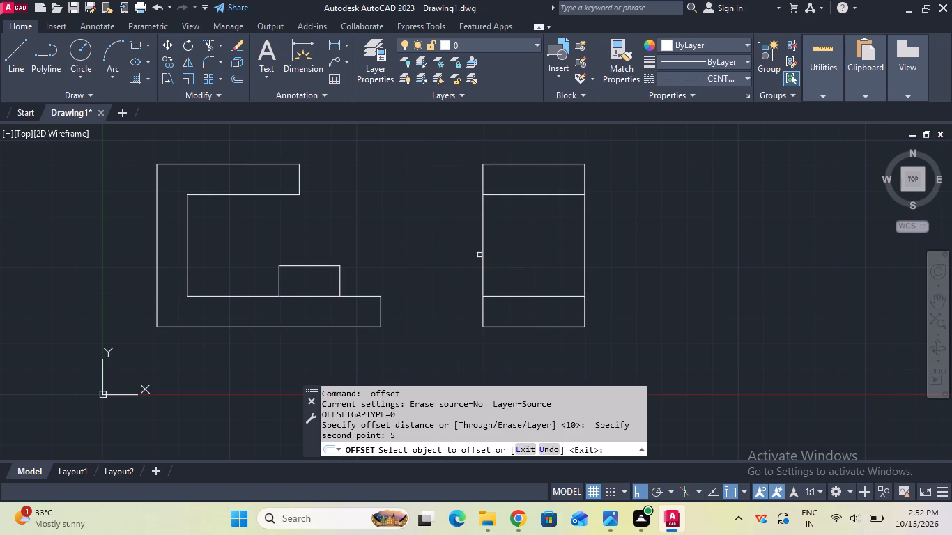
pyautogui.click(483, 256)
pyautogui.click(463, 255)
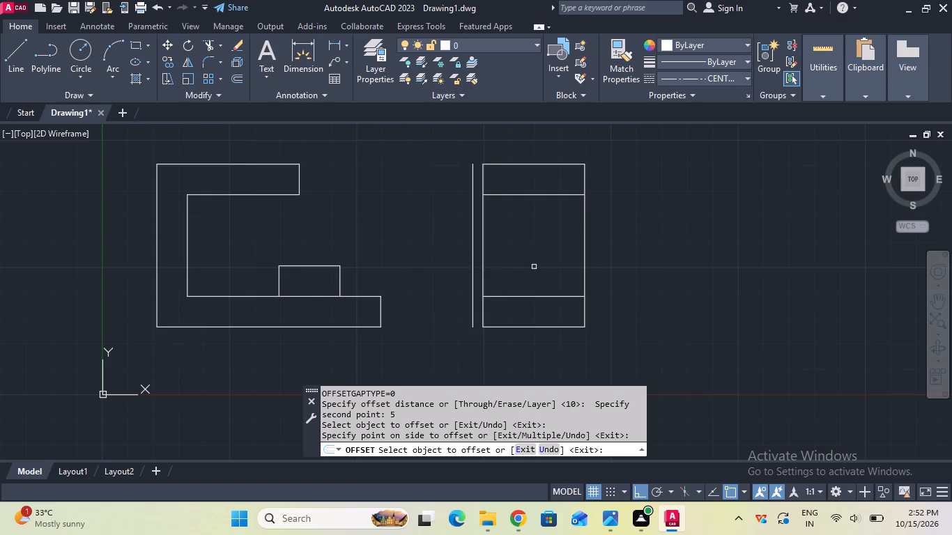
pyautogui.click(585, 263)
pyautogui.click(599, 265)
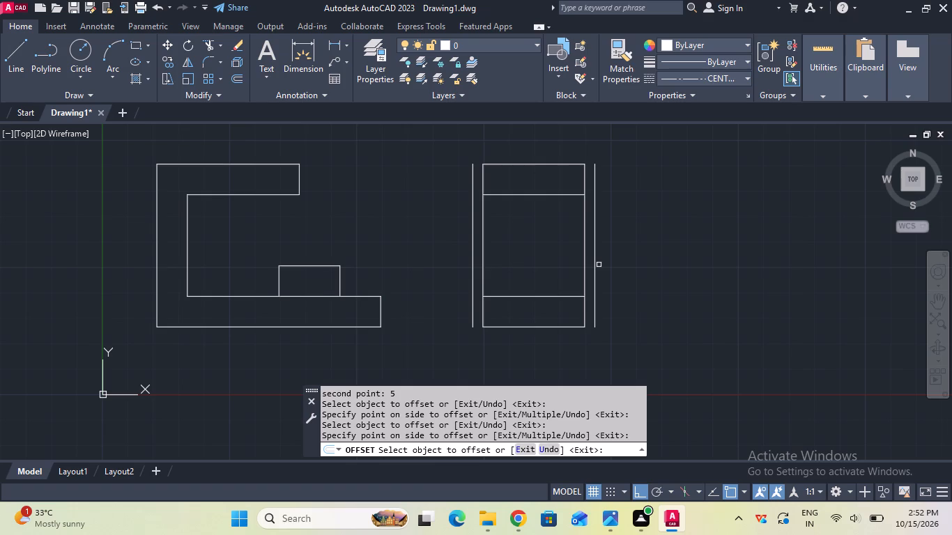
pyautogui.press('Escape')
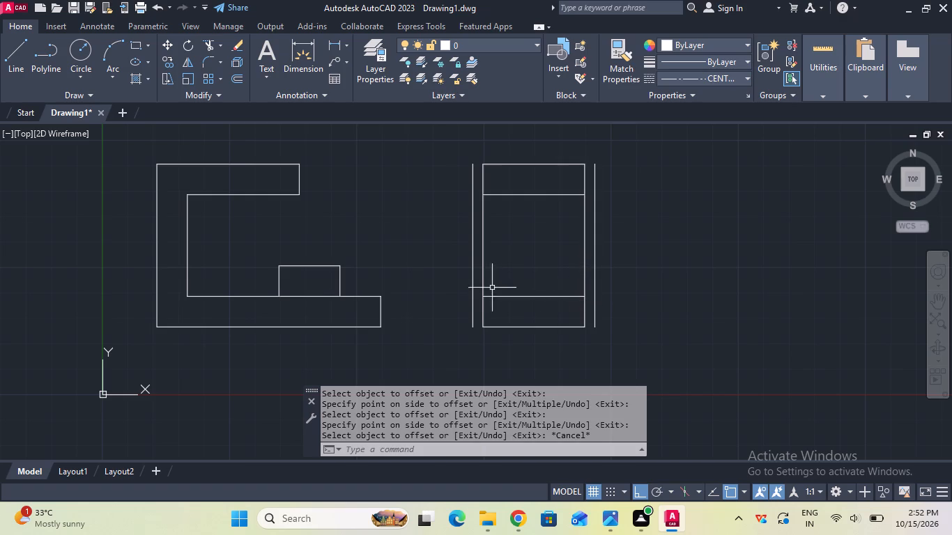
# Extend both ends of the side view's four horizontal lines to the new outer vertical lines.
pyautogui.click(222, 49)
pyautogui.click(240, 93)
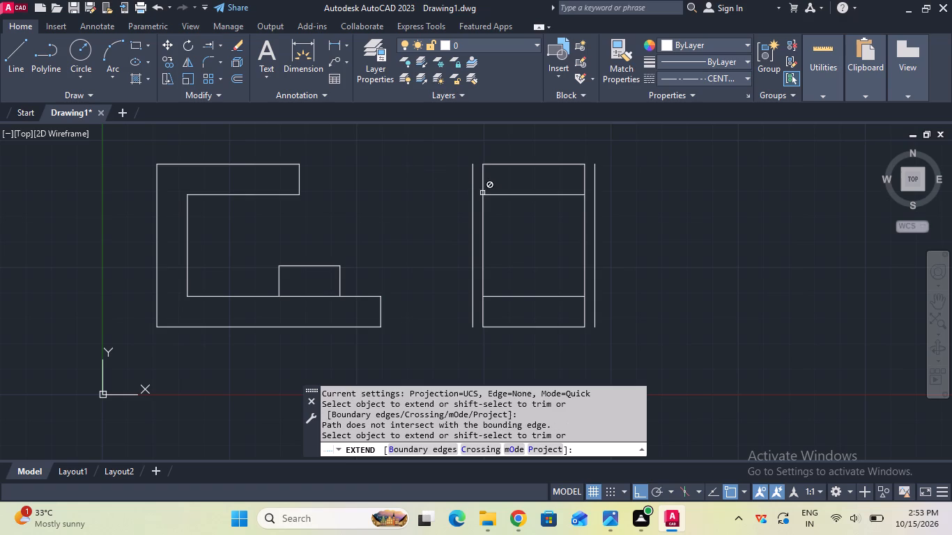
pyautogui.click(488, 196)
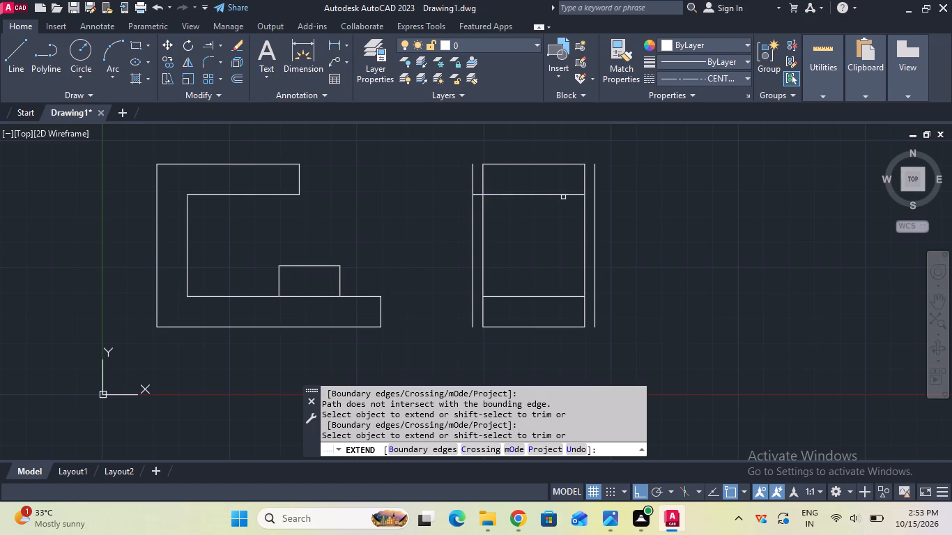
pyautogui.click(566, 194)
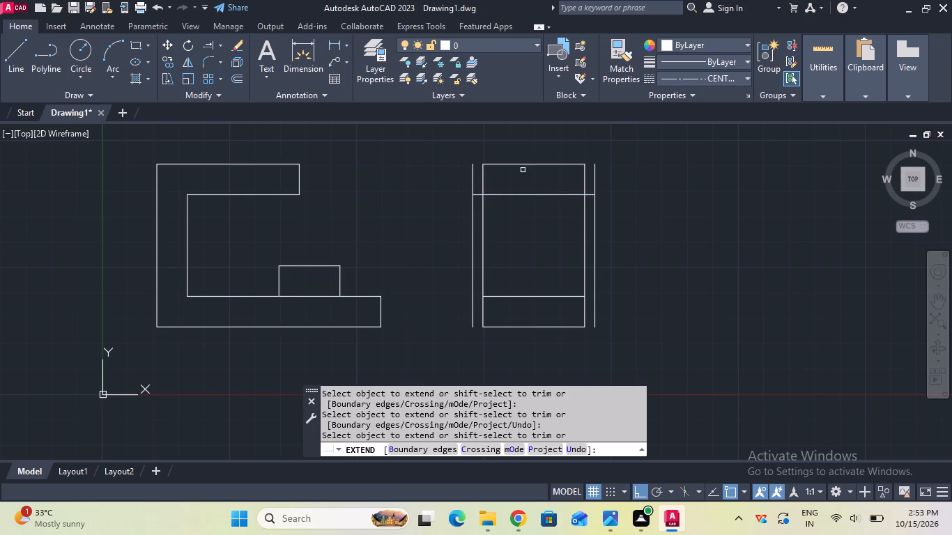
pyautogui.click(515, 164)
pyautogui.click(537, 166)
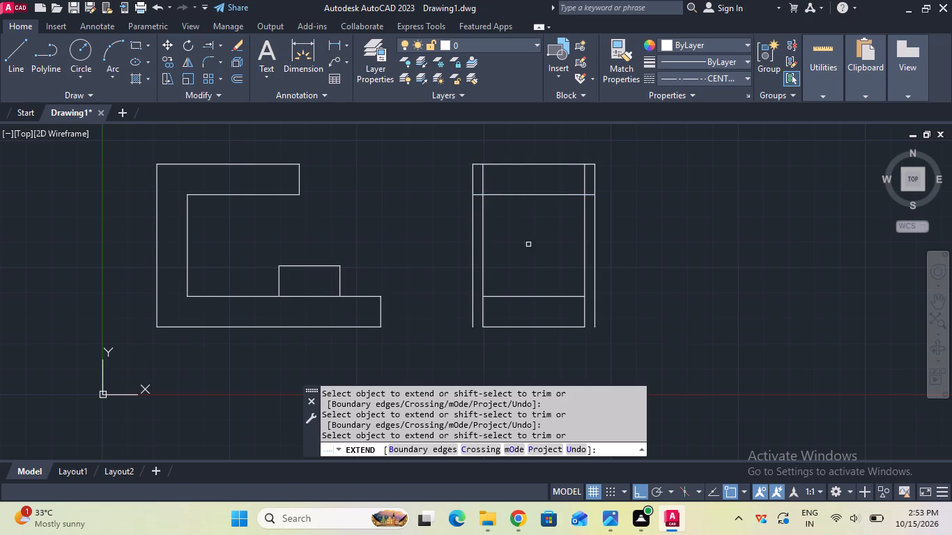
pyautogui.click(502, 297)
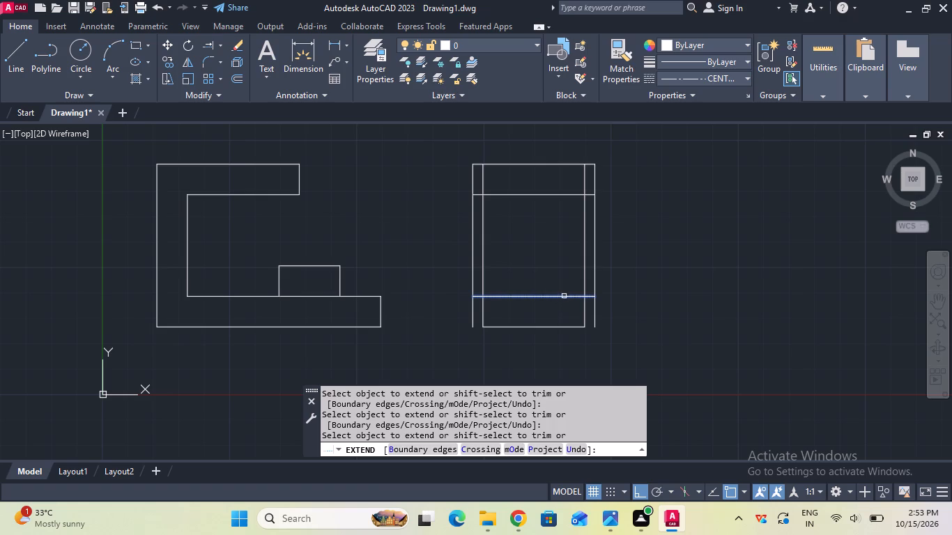
pyautogui.click(570, 295)
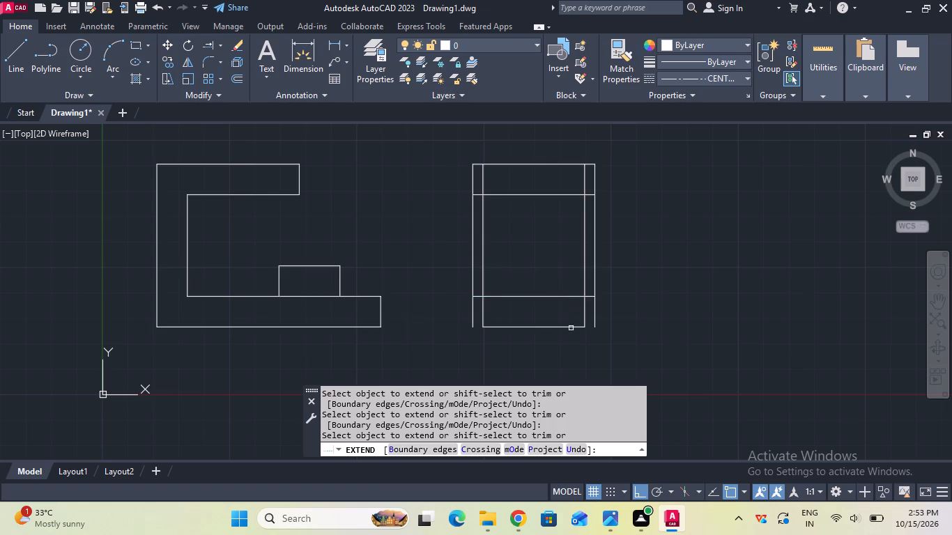
pyautogui.click(574, 326)
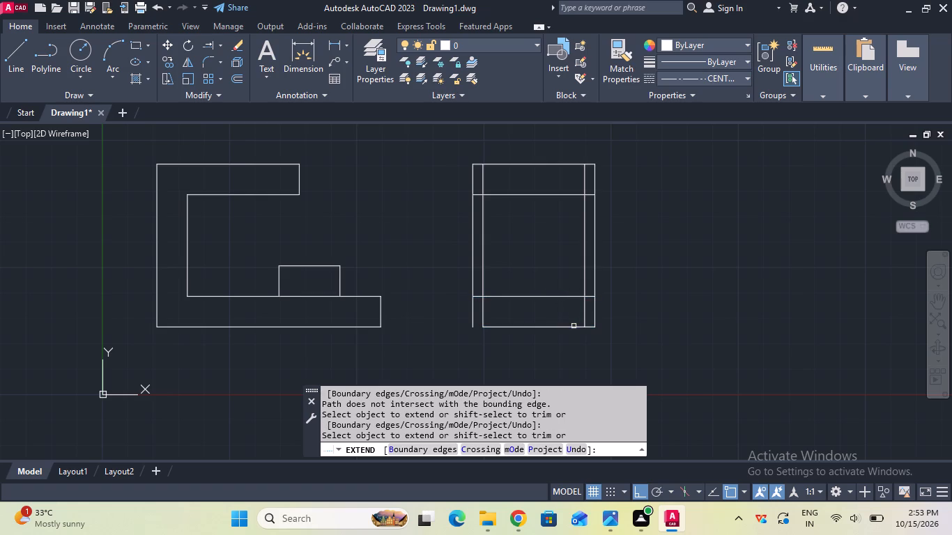
pyautogui.click(537, 328)
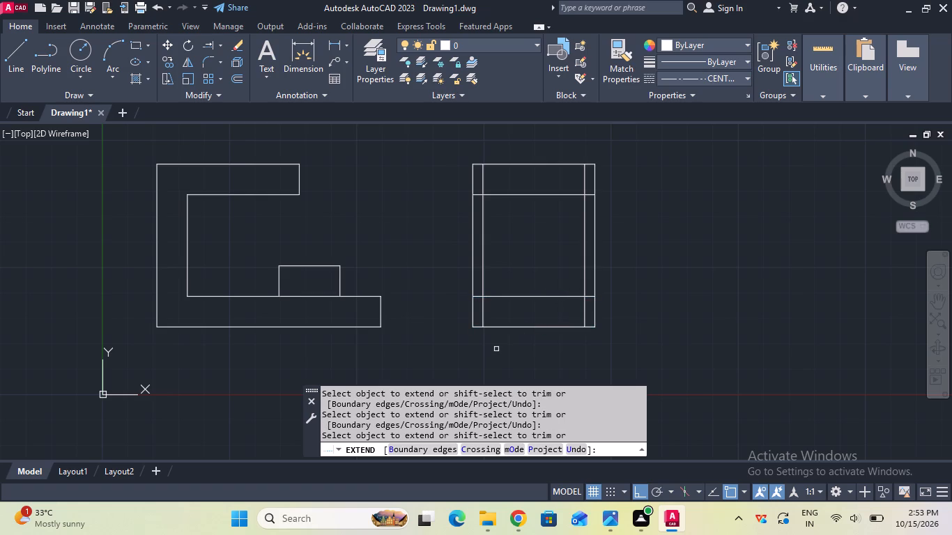
pyautogui.press('Escape')
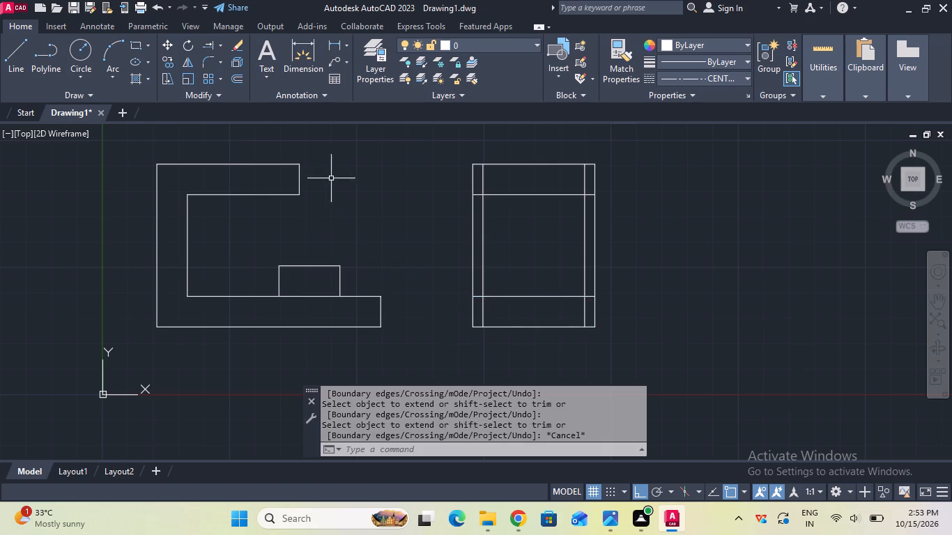
# Erase the side view's original left vertical edge, just inside the new outer line.
pyautogui.click(221, 43)
pyautogui.click(222, 71)
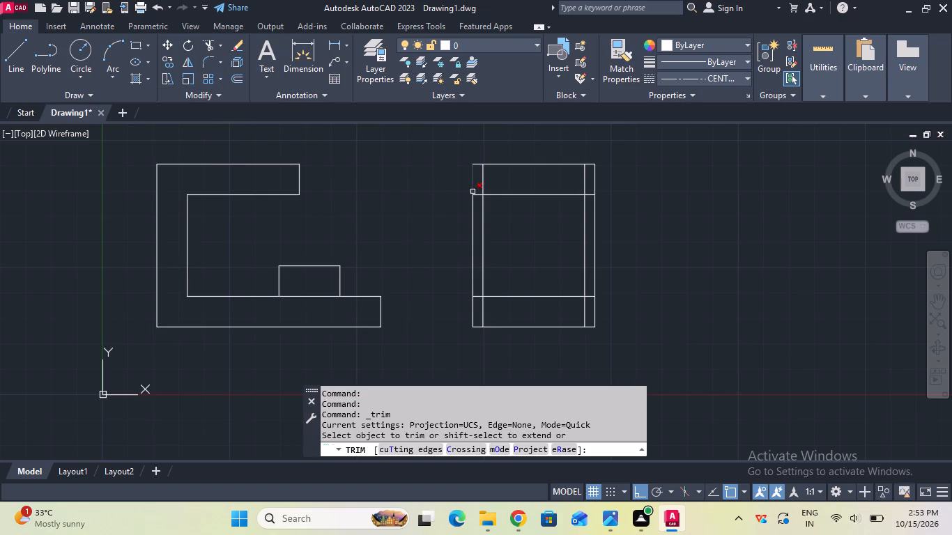
pyautogui.click(245, 46)
pyautogui.click(482, 178)
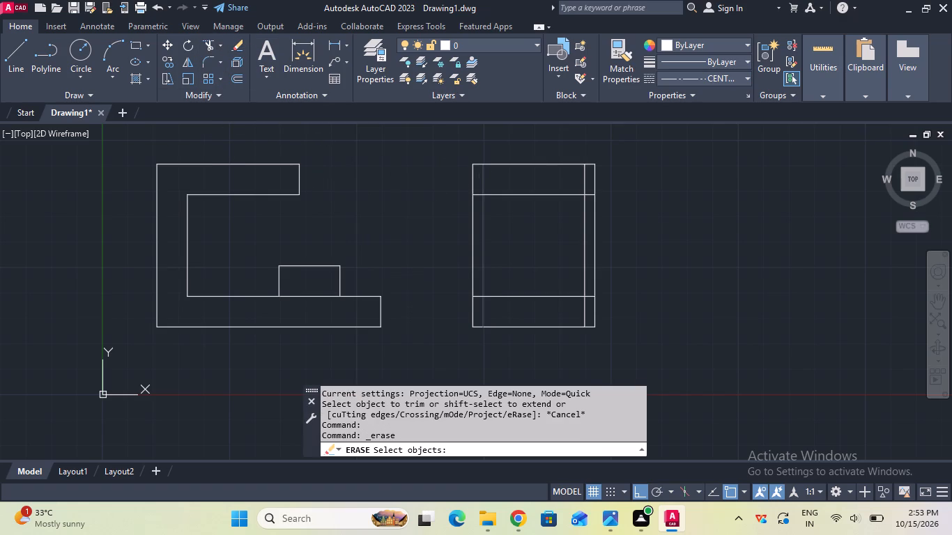
pyautogui.press('Return')
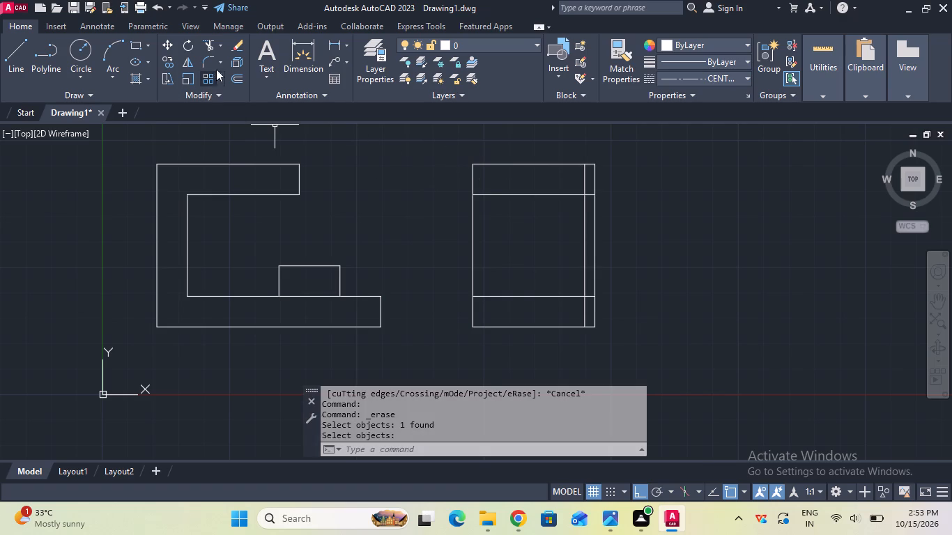
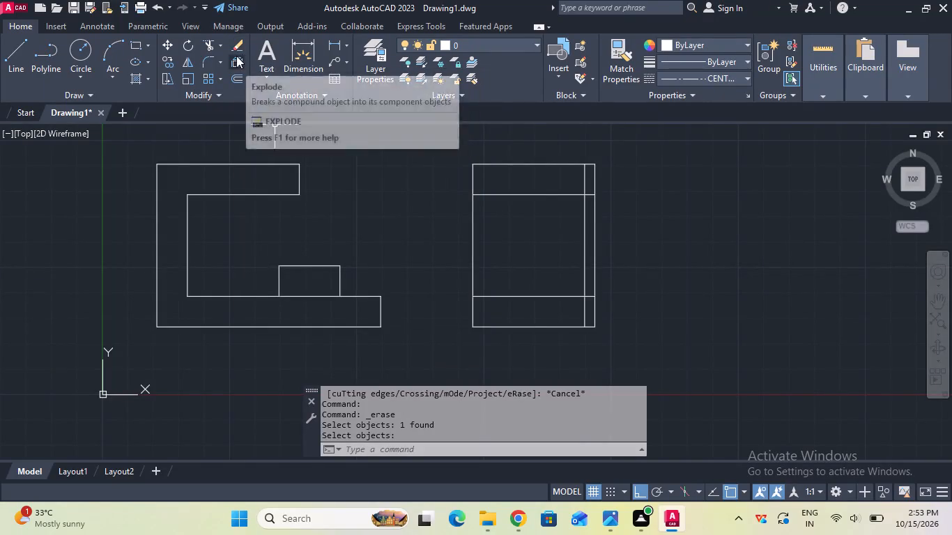
# Erase the side view's original right vertical edge, just inside the new outer line.
pyautogui.click(234, 46)
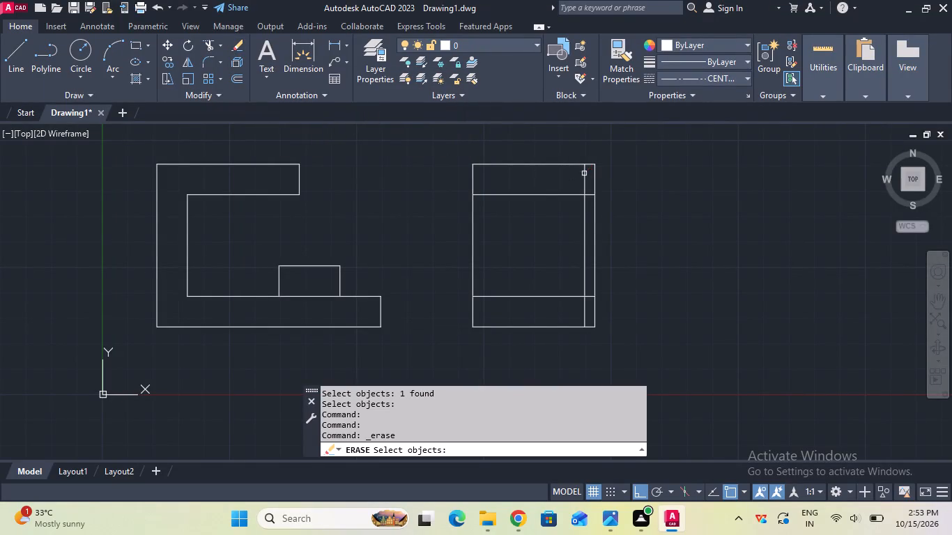
pyautogui.click(584, 173)
pyautogui.press('Return')
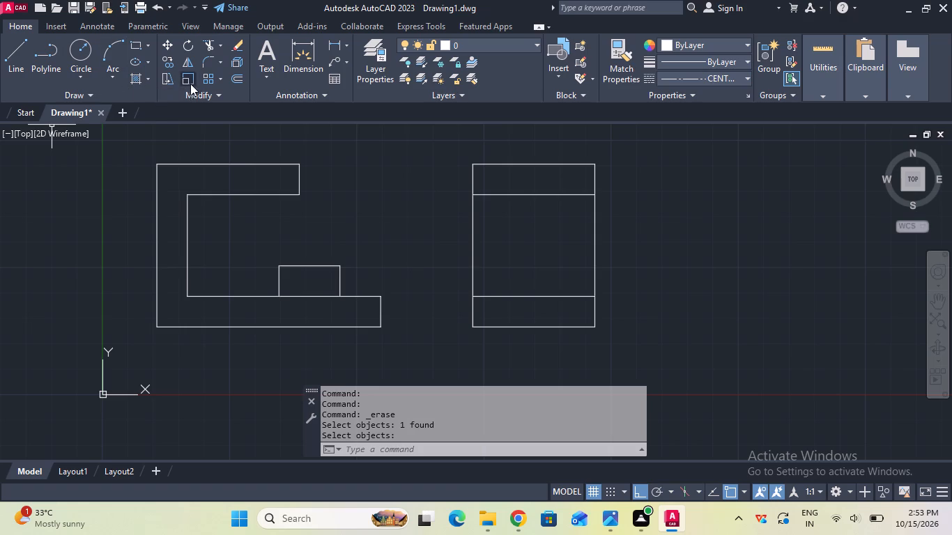
# Offset both outer vertical edges of the side view 15 mm inward to mark the block's sides.
pyautogui.click(233, 77)
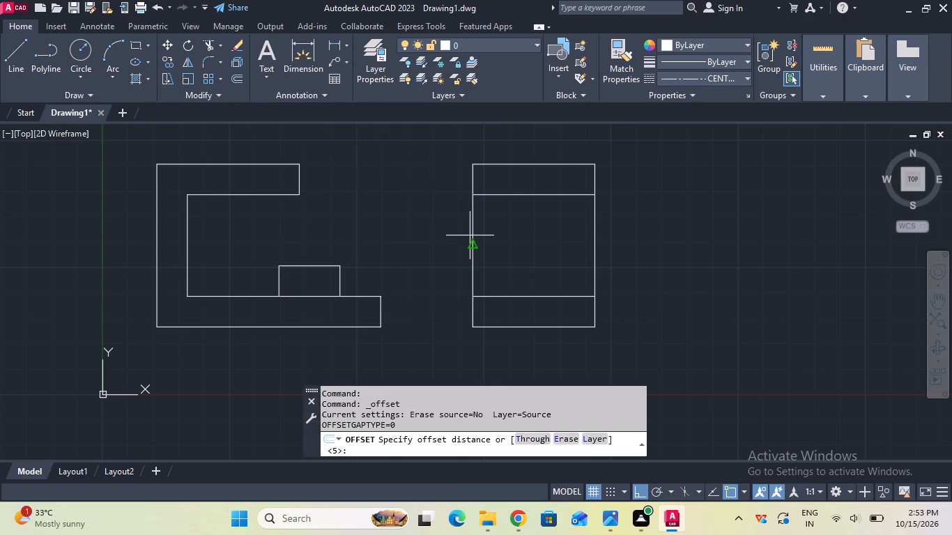
pyautogui.click(473, 248)
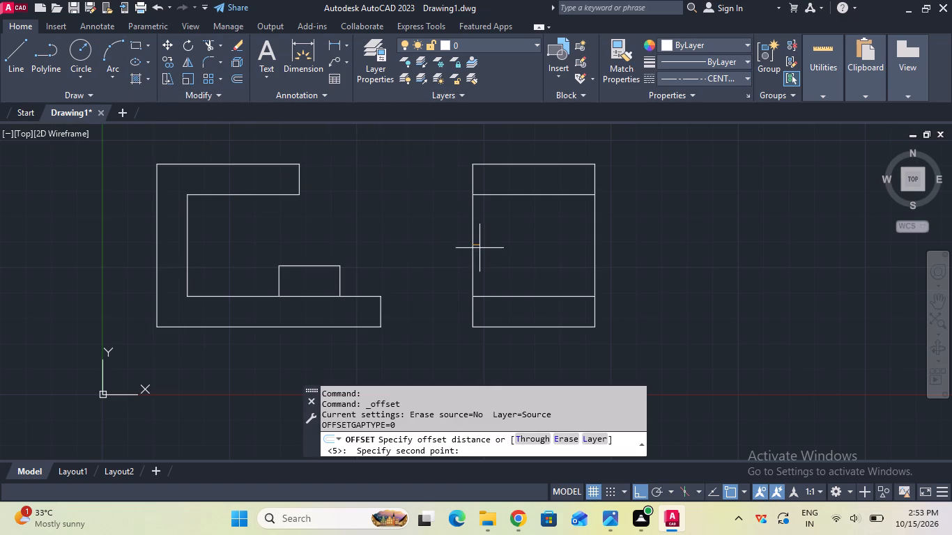
pyautogui.write('15')
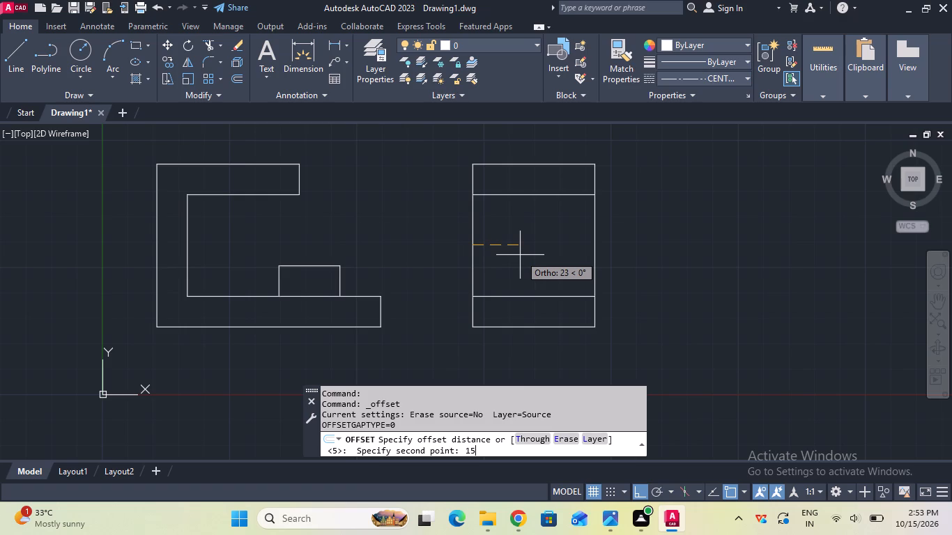
pyautogui.press('Return')
pyautogui.click(472, 256)
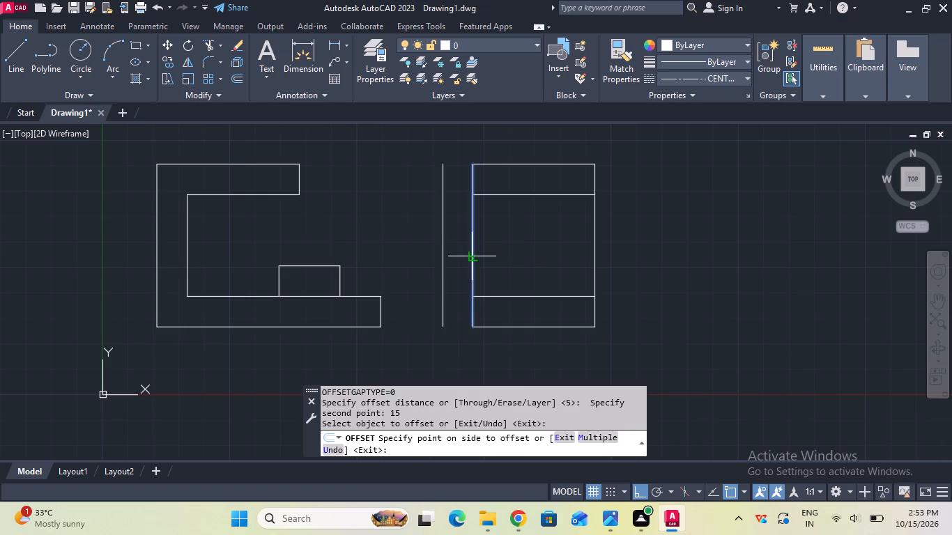
pyautogui.click(490, 256)
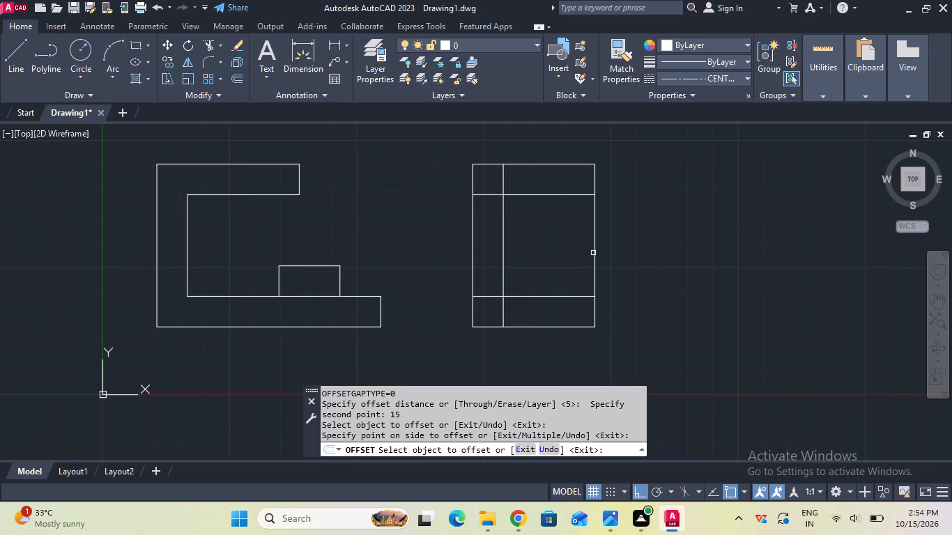
pyautogui.click(597, 252)
pyautogui.click(572, 260)
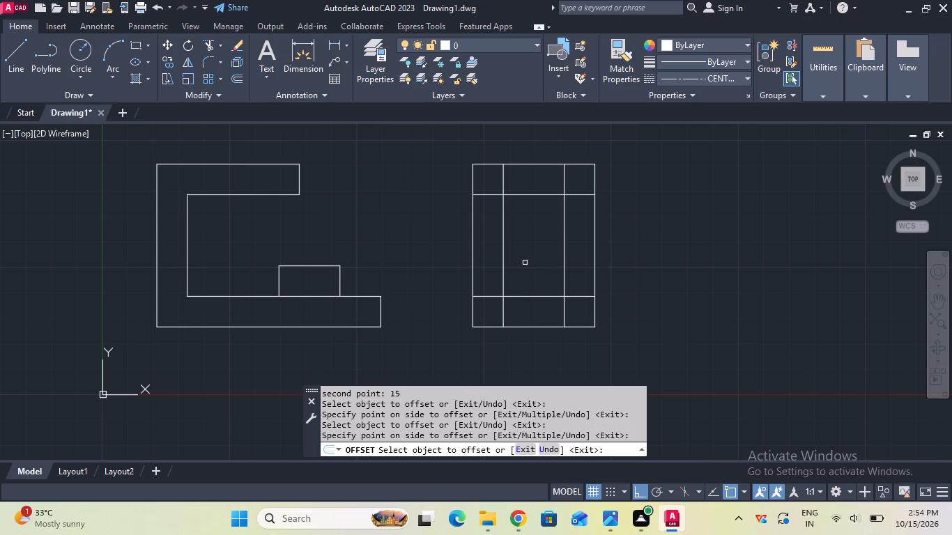
pyautogui.press('Escape')
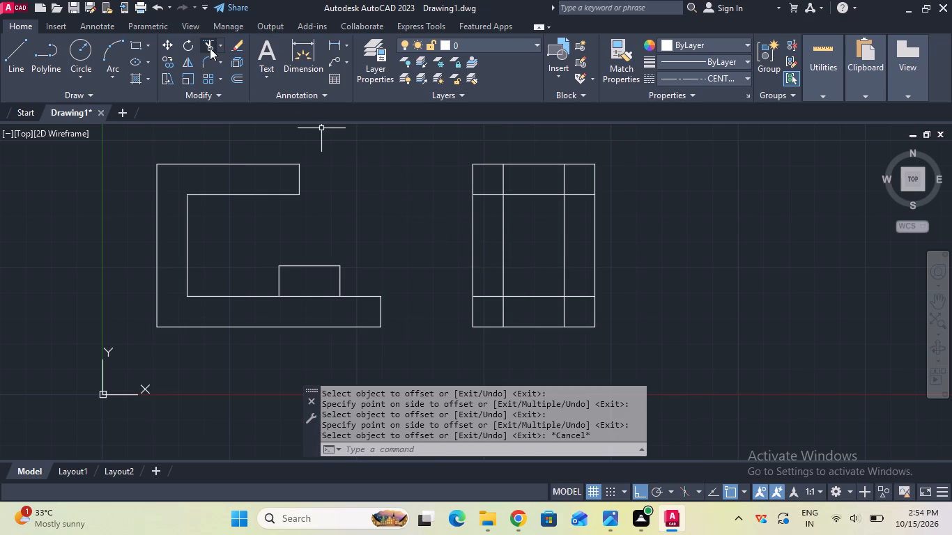
# Trim both inner vertical lines of the side view where they run above the upper inner horizontal line.
pyautogui.click(209, 47)
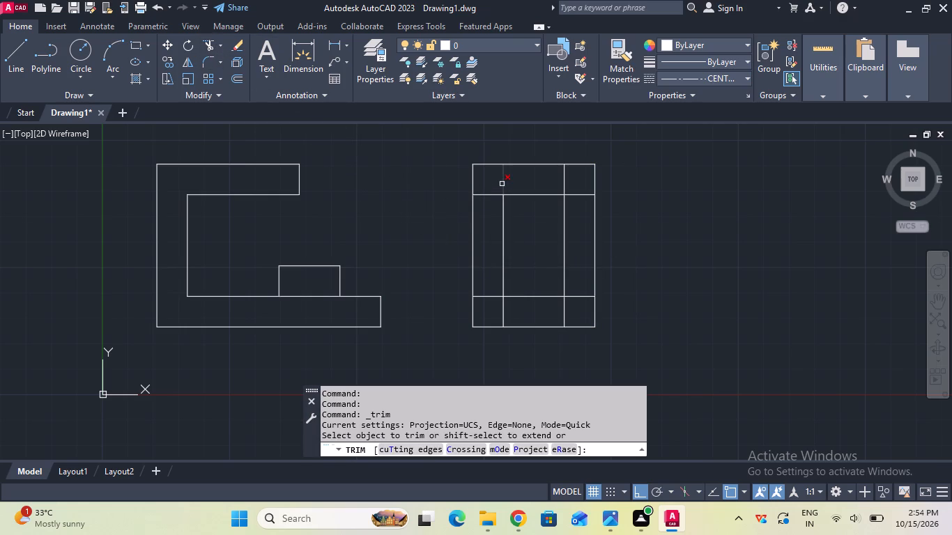
pyautogui.click(502, 184)
pyautogui.click(564, 184)
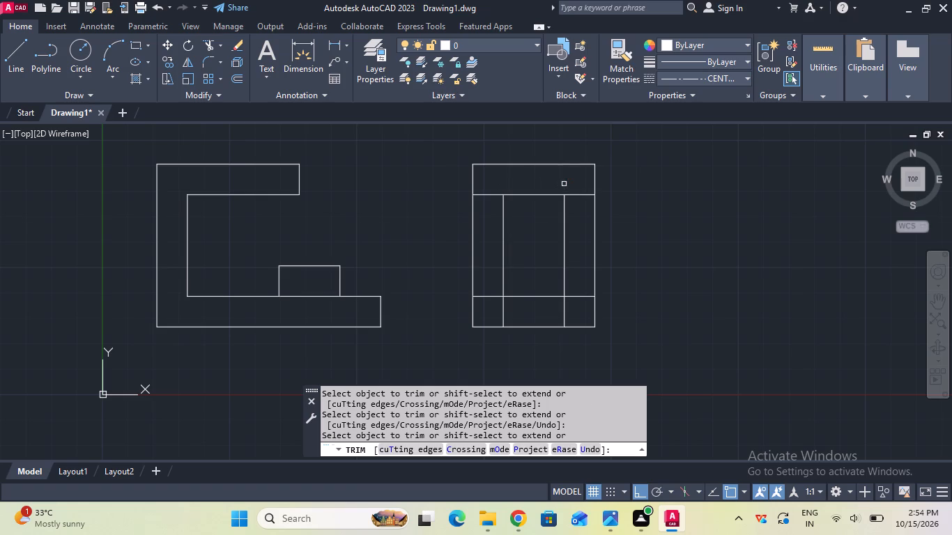
pyautogui.press('Escape')
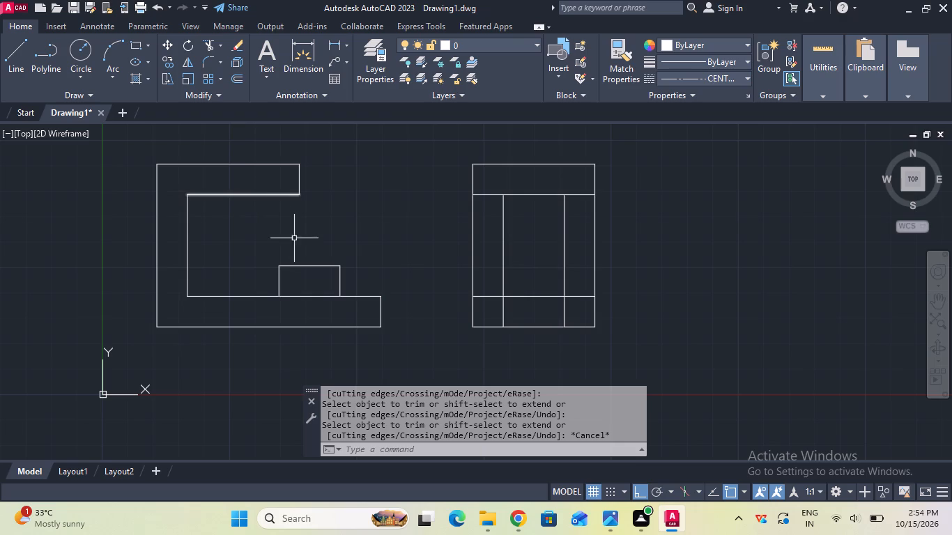
# Measure the vertical distance from the upper arm's underside to the block's top in the front view, without keeping the dimension.
pyautogui.click(332, 38)
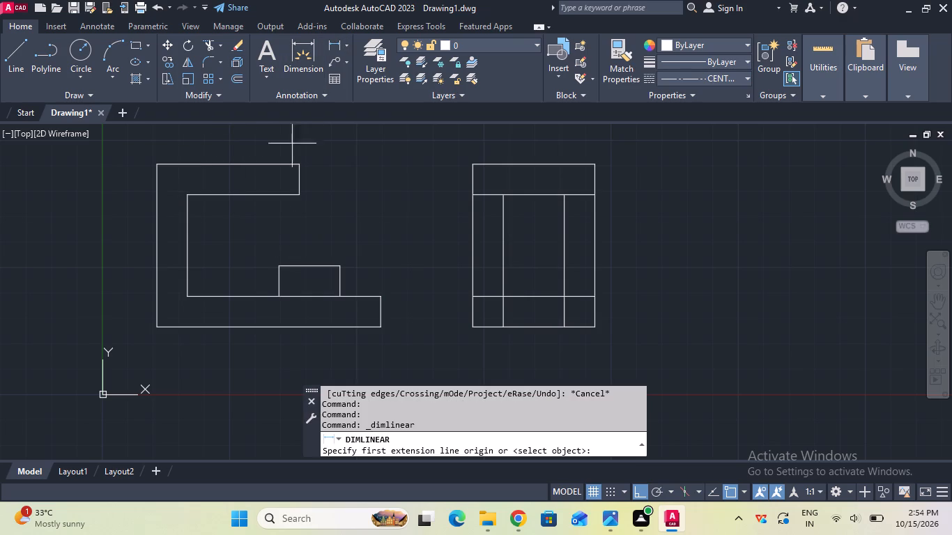
pyautogui.click(300, 192)
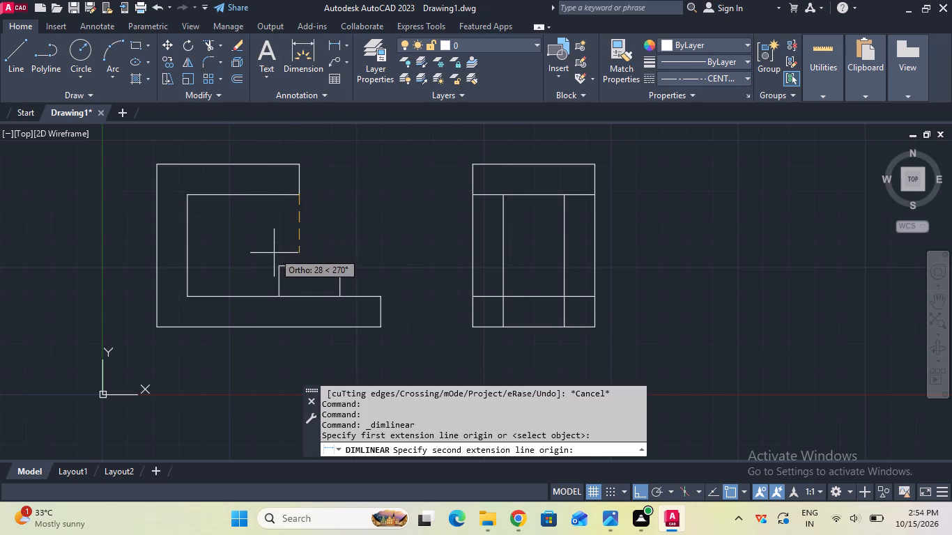
pyautogui.click(278, 270)
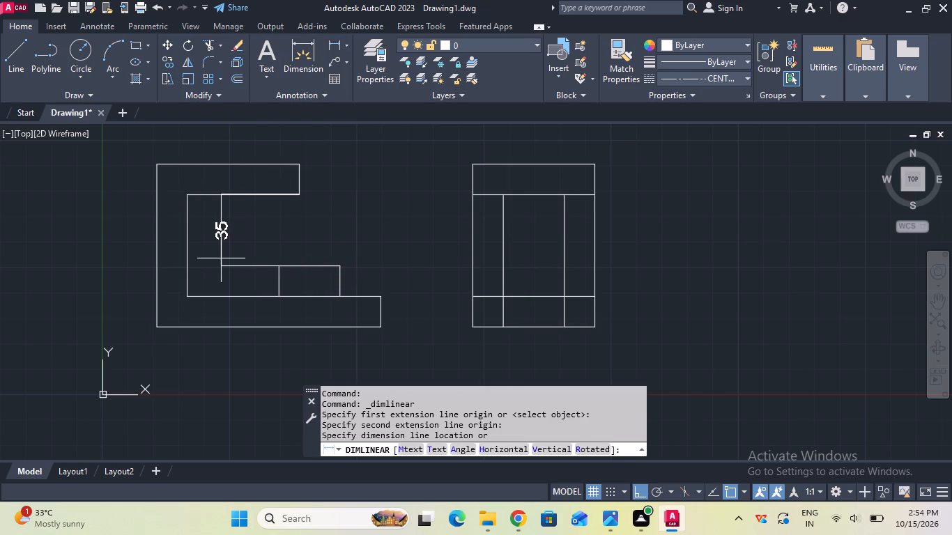
pyautogui.press('Escape')
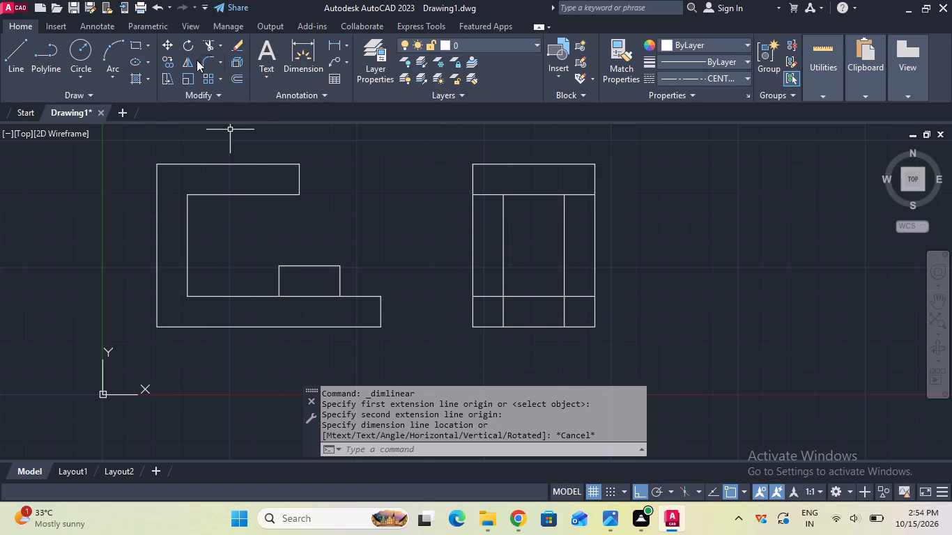
# Offset the side view's upper inner horizontal line 35 mm downward to mark the block's top.
pyautogui.click(243, 79)
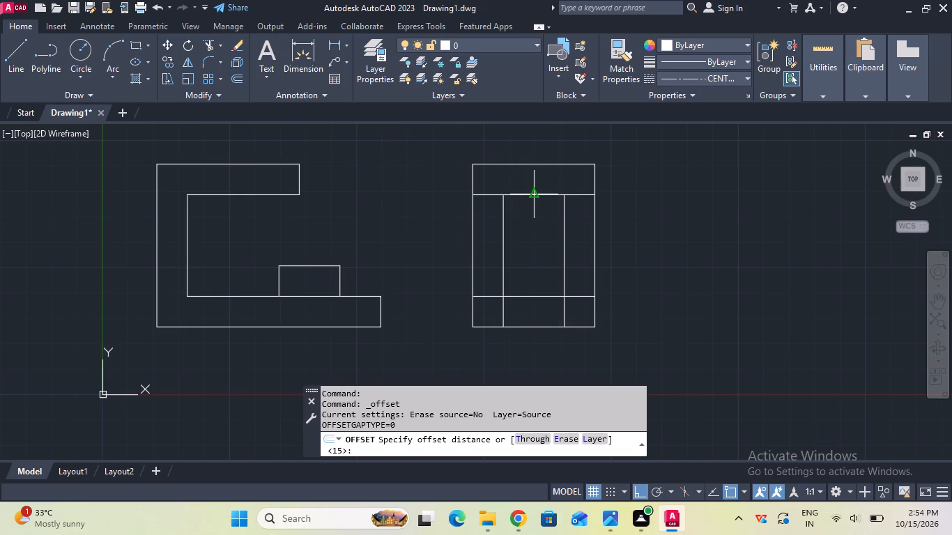
pyautogui.click(532, 197)
pyautogui.write('35')
pyautogui.press('Return')
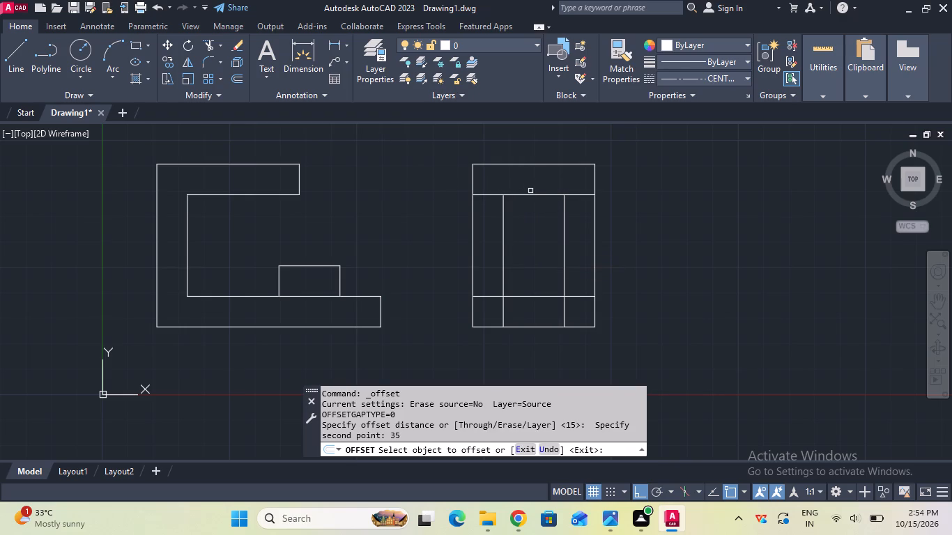
pyautogui.click(531, 193)
pyautogui.click(531, 221)
pyautogui.scroll(1, 516, 204)
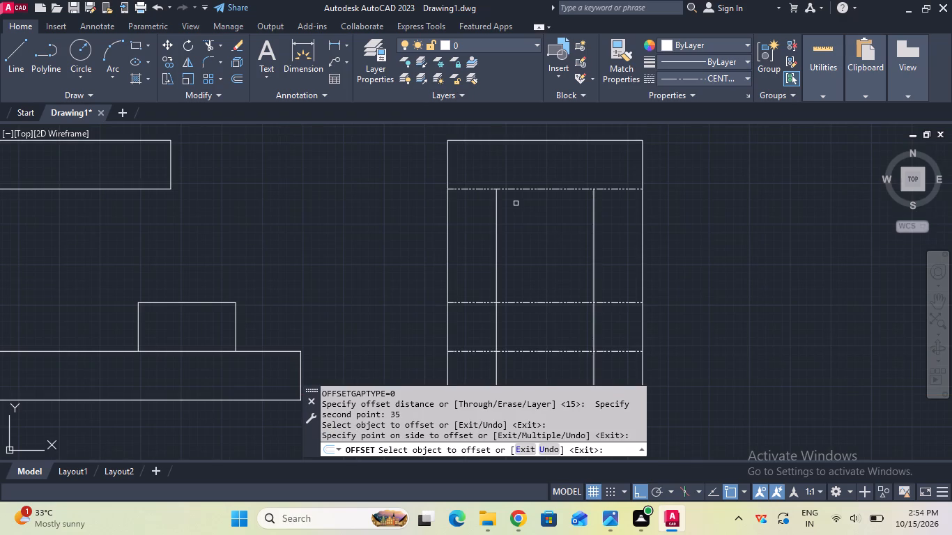
pyautogui.scroll(-1, 516, 203)
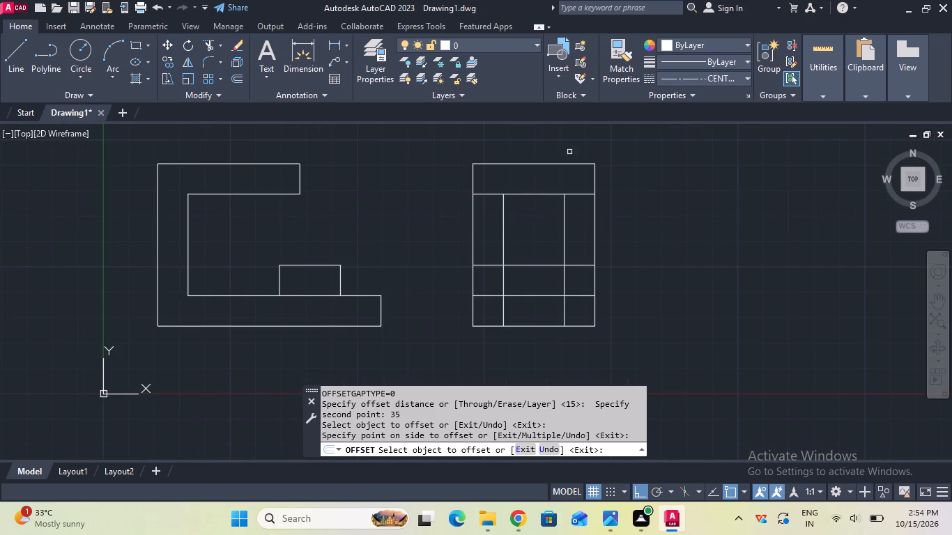
# Set the current linetype to ByLayer and end the Offset command.
pyautogui.click(674, 79)
pyautogui.click(674, 99)
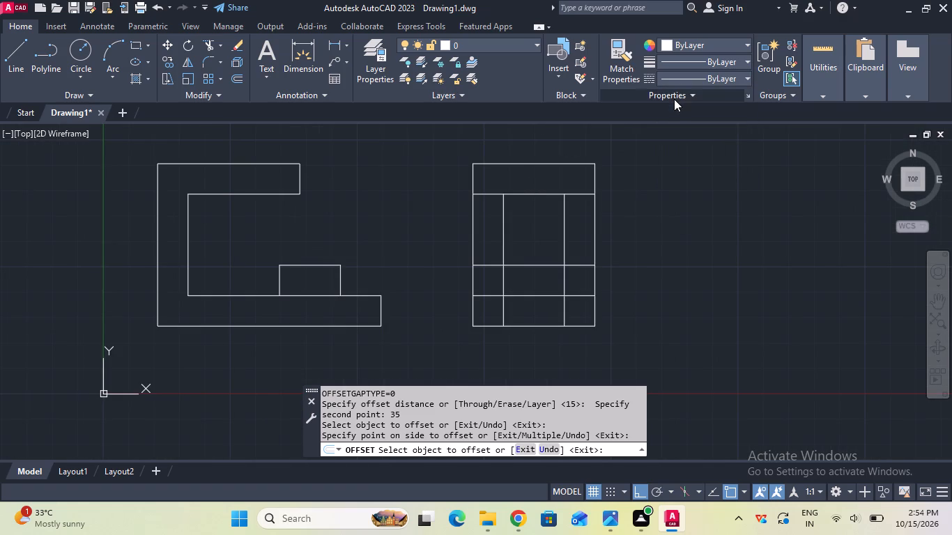
pyautogui.press('Escape')
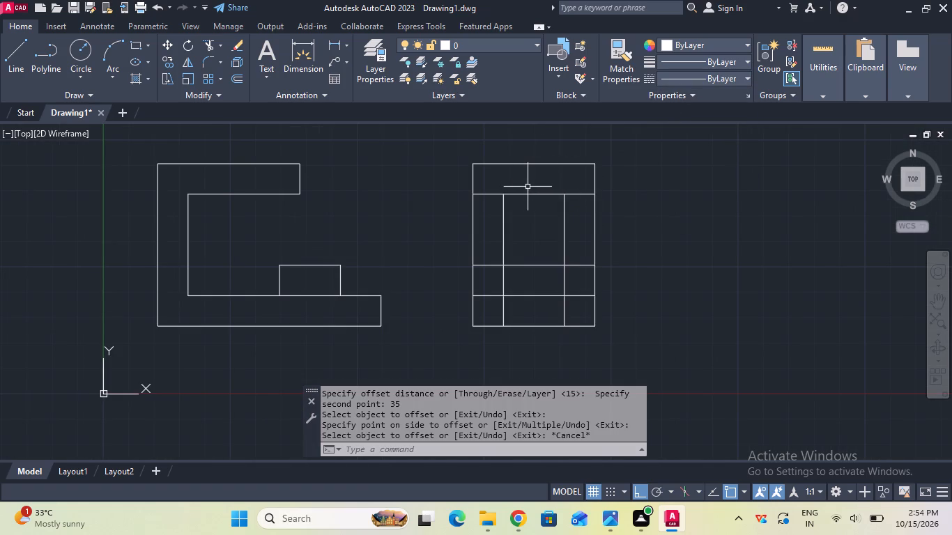
# Set the linetype of the side view's three inner horizontal lines to ByLayer.
pyautogui.scroll(2, 528, 187)
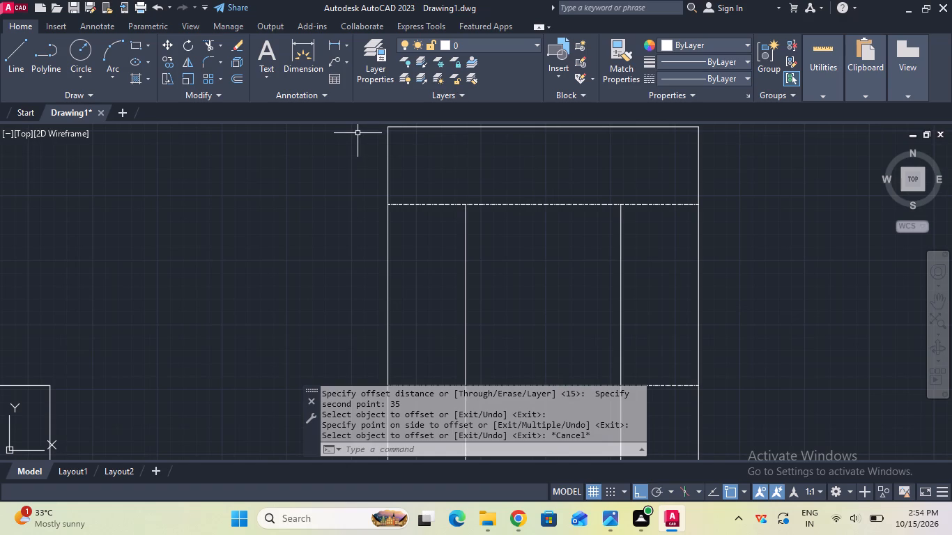
pyautogui.click(490, 205)
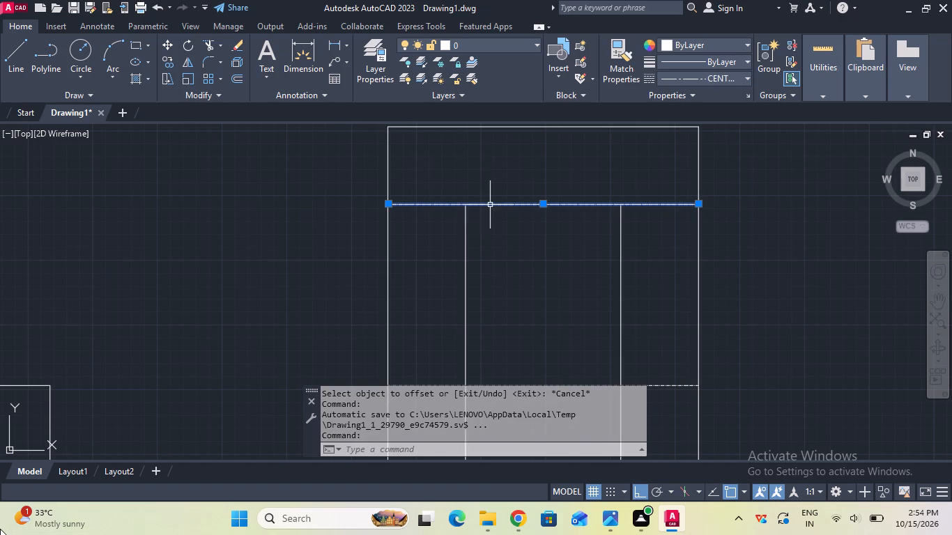
pyautogui.click(692, 83)
pyautogui.click(694, 91)
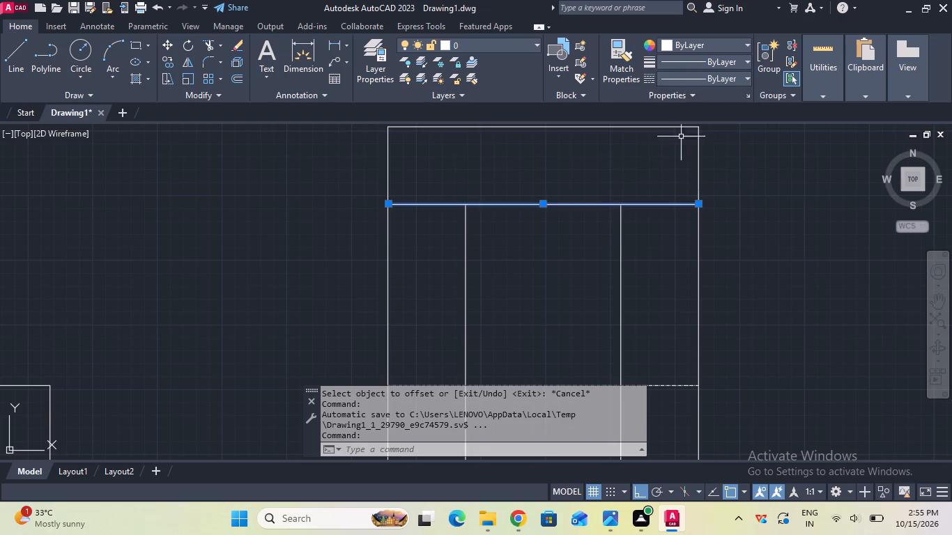
pyautogui.moveTo(623, 339); pyautogui.dragTo(612, 284, button='middle')
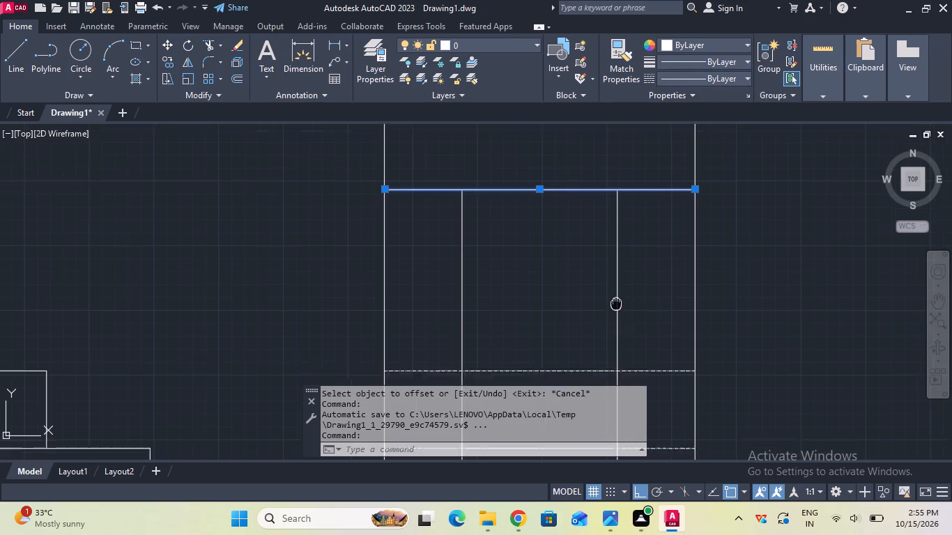
pyautogui.moveTo(612, 284); pyautogui.dragTo(609, 222, button='middle')
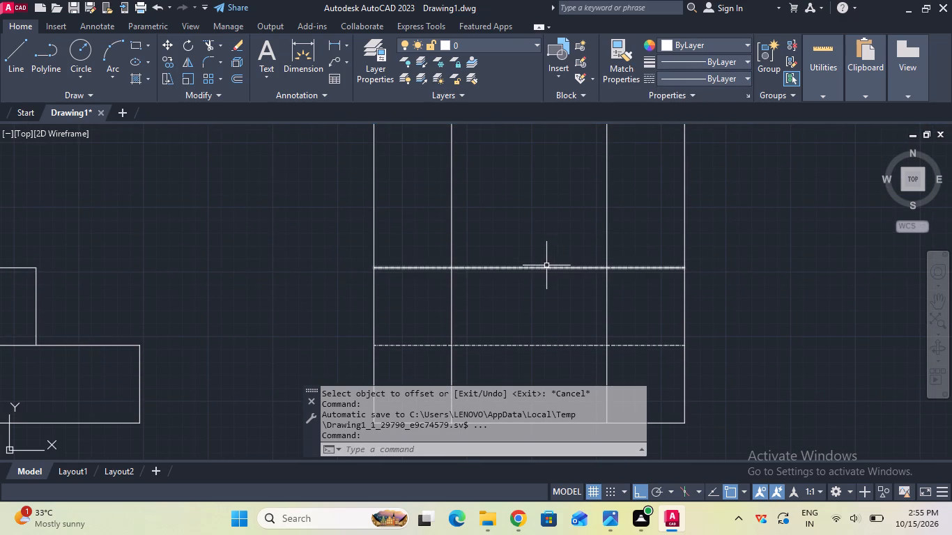
pyautogui.click(546, 266)
pyautogui.click(666, 82)
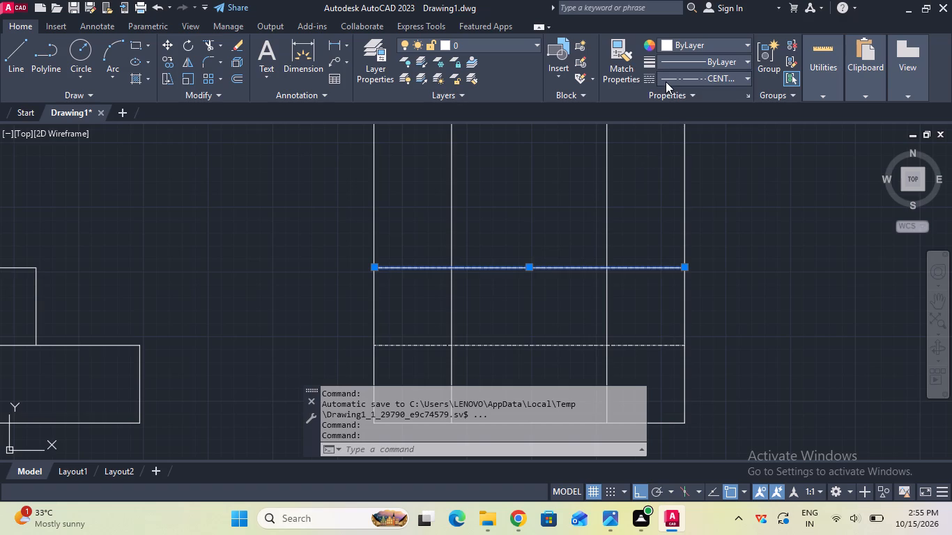
pyautogui.click(680, 98)
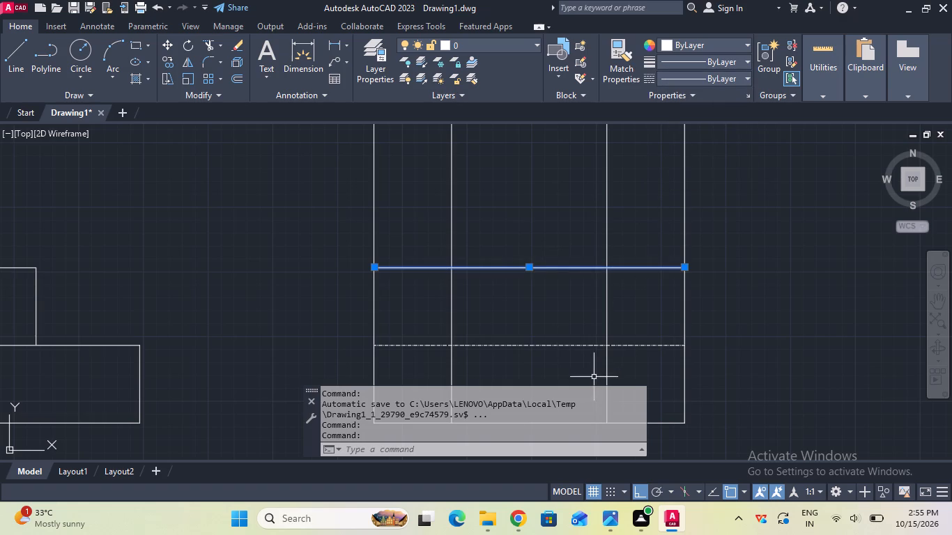
pyautogui.click(587, 346)
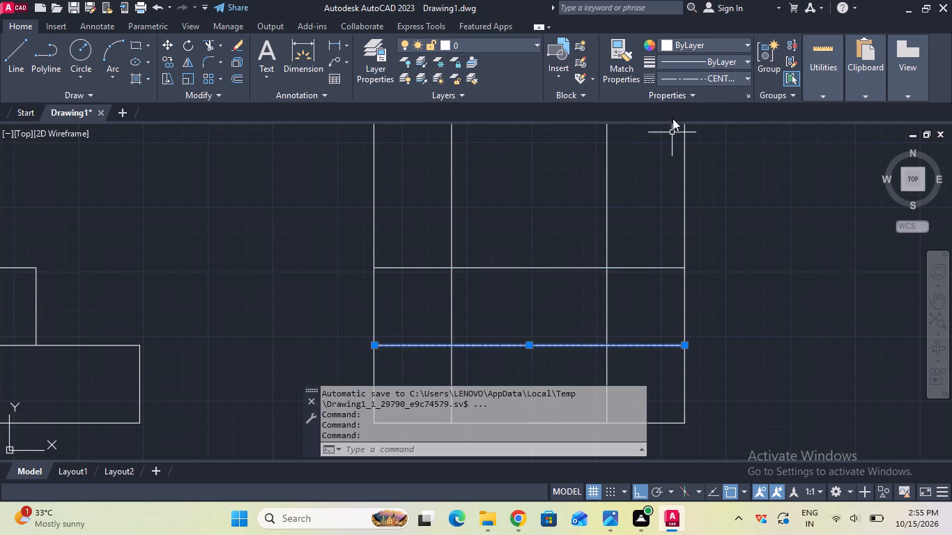
pyautogui.click(680, 82)
pyautogui.click(679, 90)
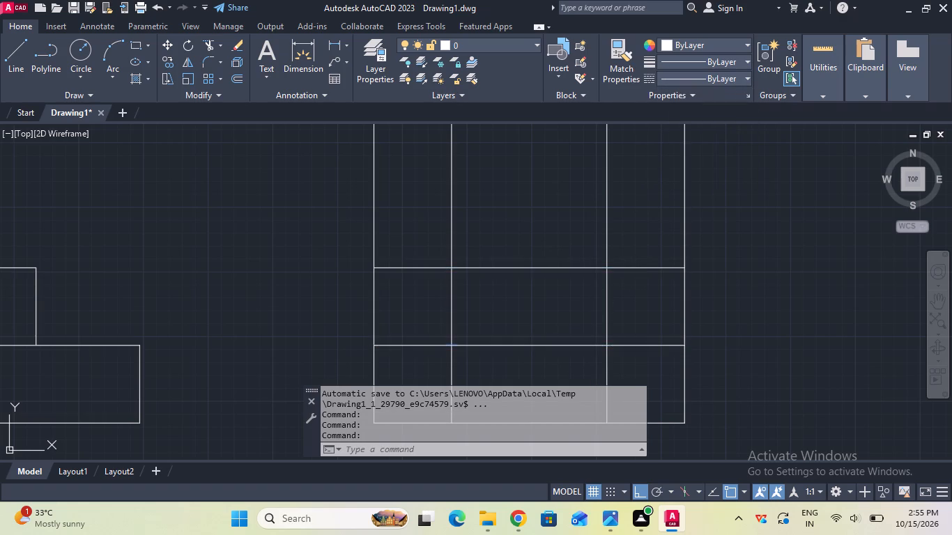
# Try to trim the side view's block-top line between the left outer edge and the left inner vertical line.
pyautogui.scroll(-1, 545, 234)
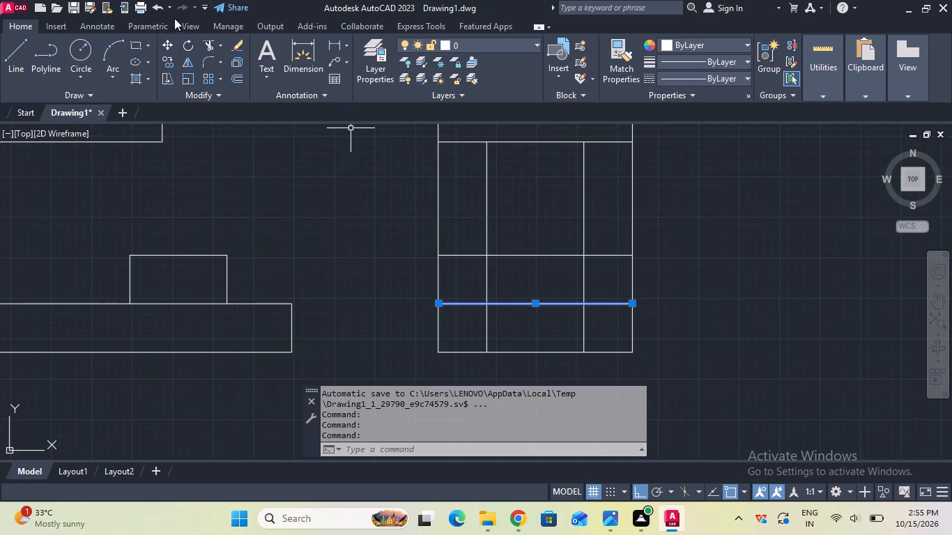
pyautogui.click(204, 50)
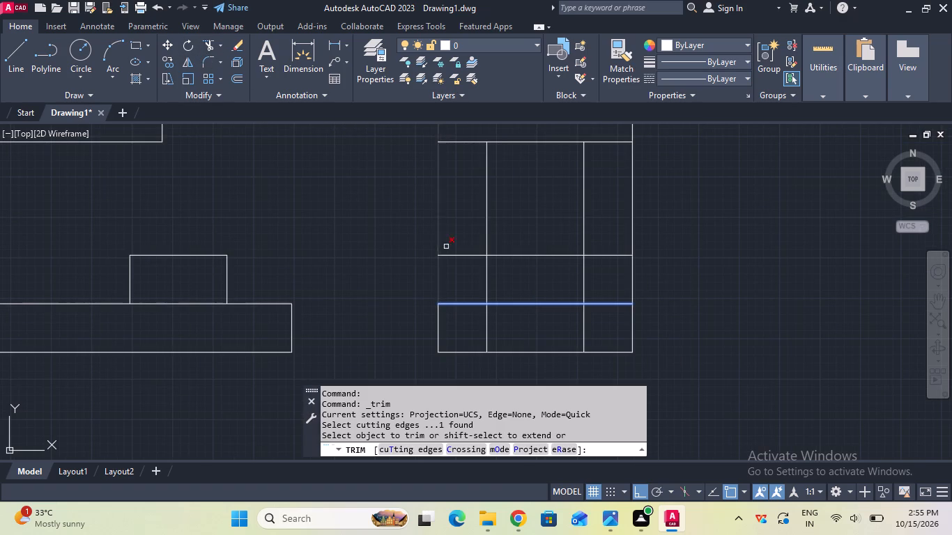
pyautogui.click(452, 254)
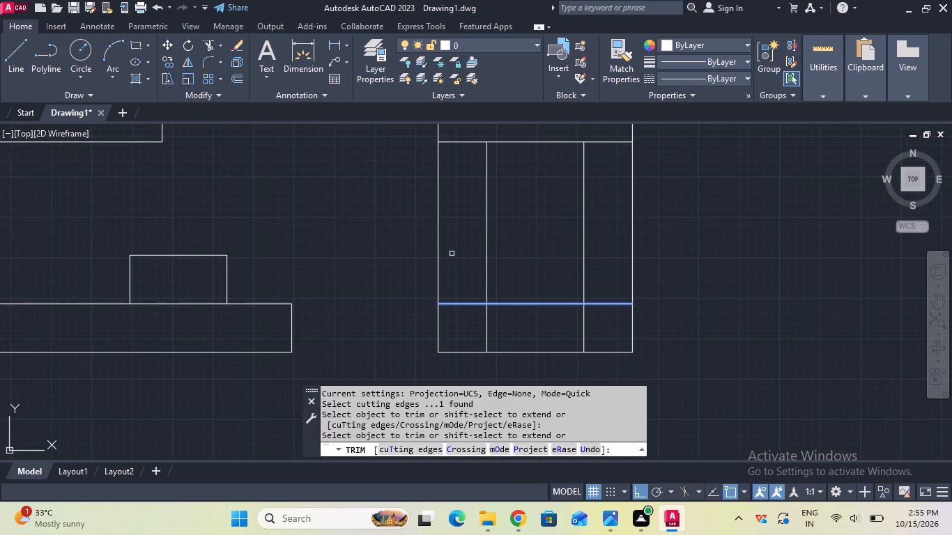
pyautogui.press('Escape')
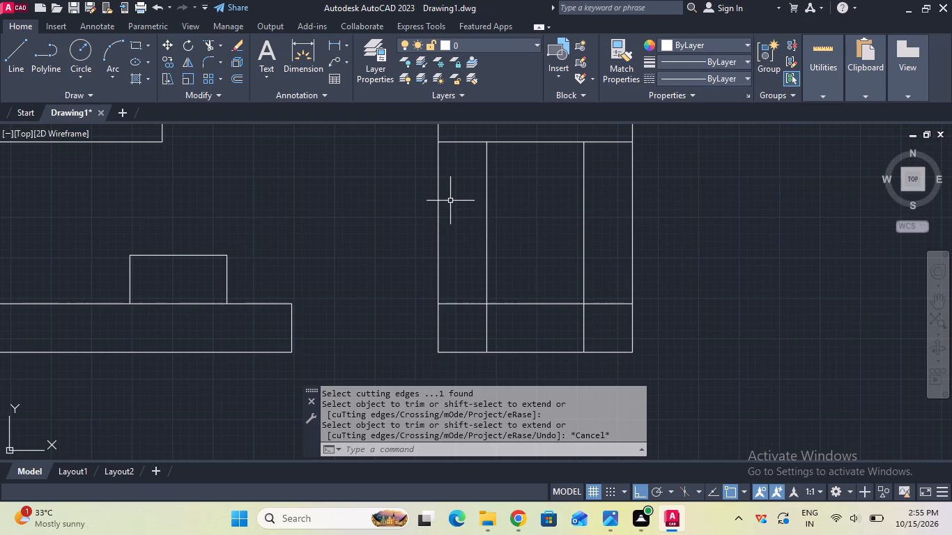
# Offset the top line of the side view's base 15 mm upward to mark the block's top.
pyautogui.click(237, 77)
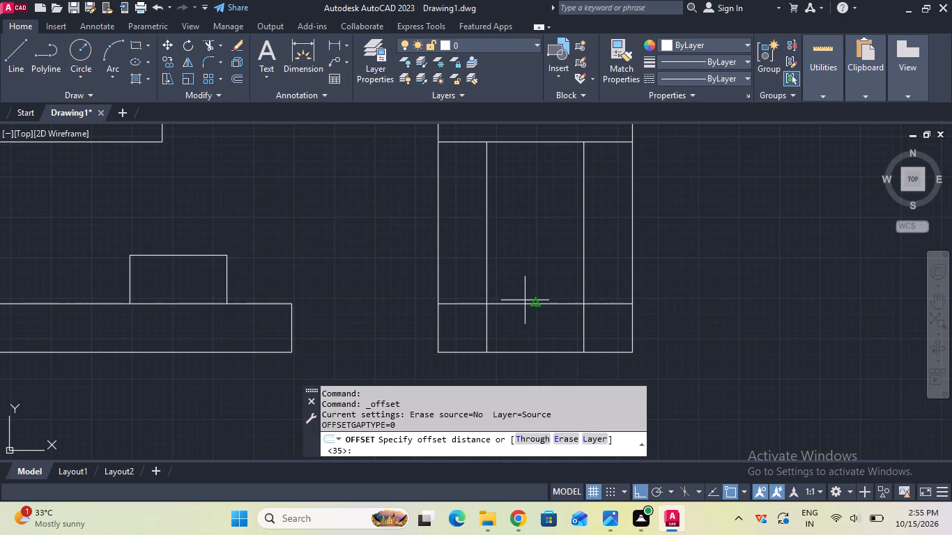
pyautogui.click(529, 301)
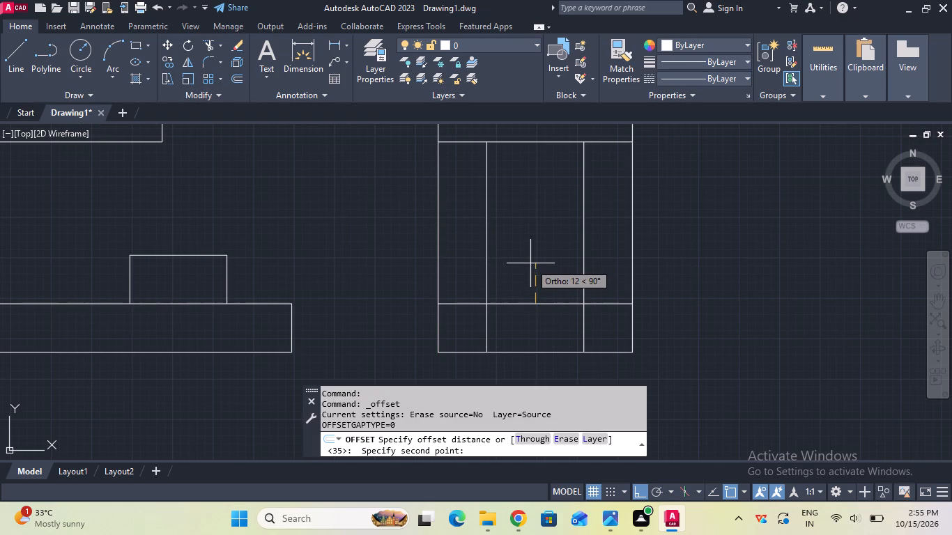
pyautogui.write('15')
pyautogui.press('Return')
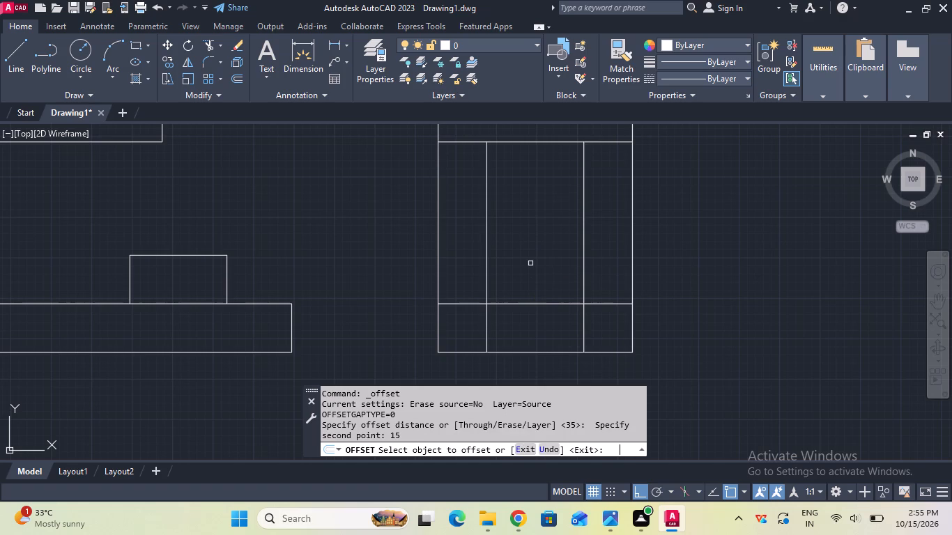
pyautogui.click(540, 301)
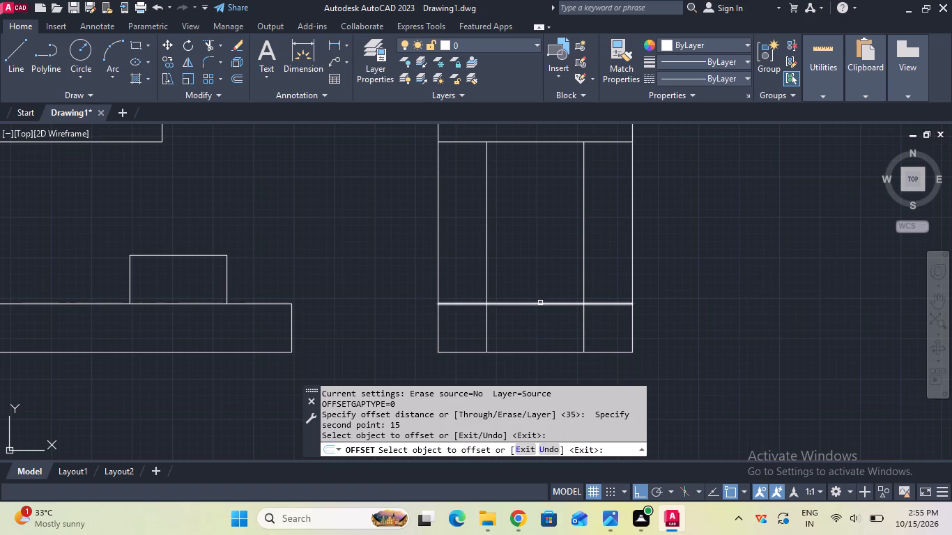
pyautogui.click(540, 303)
pyautogui.click(539, 284)
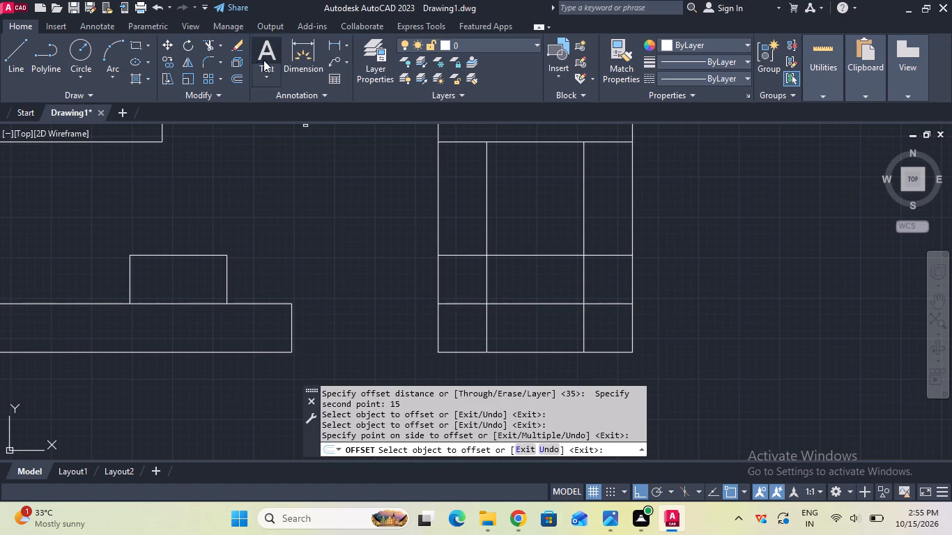
# Trim the side view's block-top line and two inner vertical lines, leaving only the block outline above the base.
pyautogui.click(208, 47)
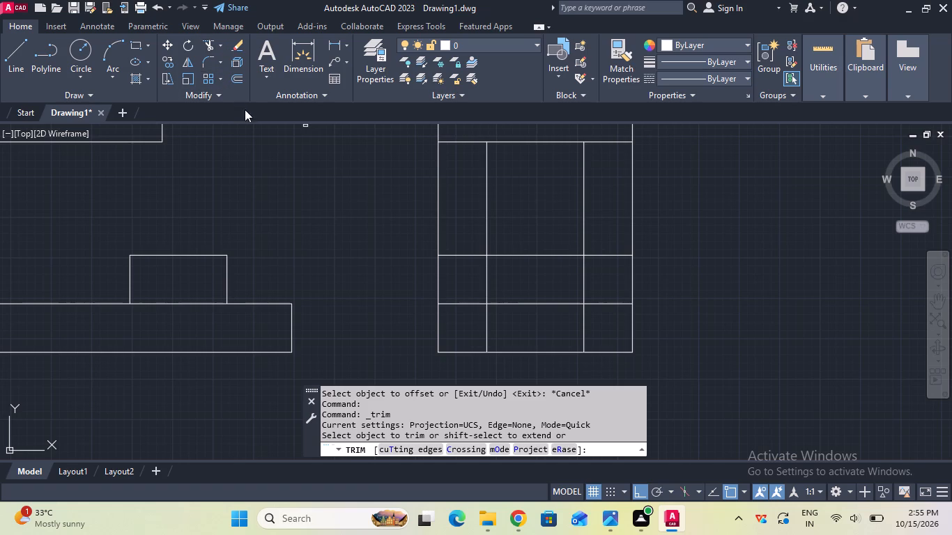
pyautogui.click(457, 257)
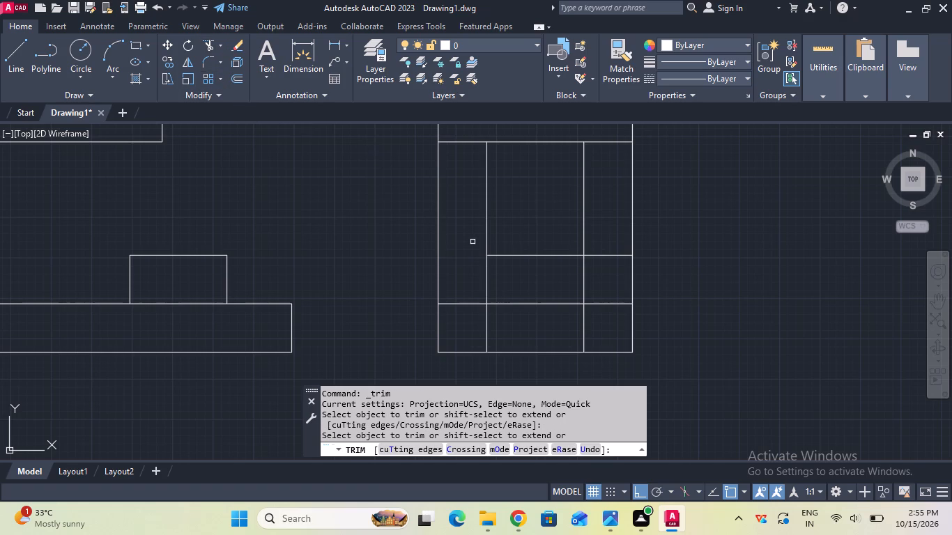
pyautogui.moveTo(484, 233); pyautogui.dragTo(585, 235)
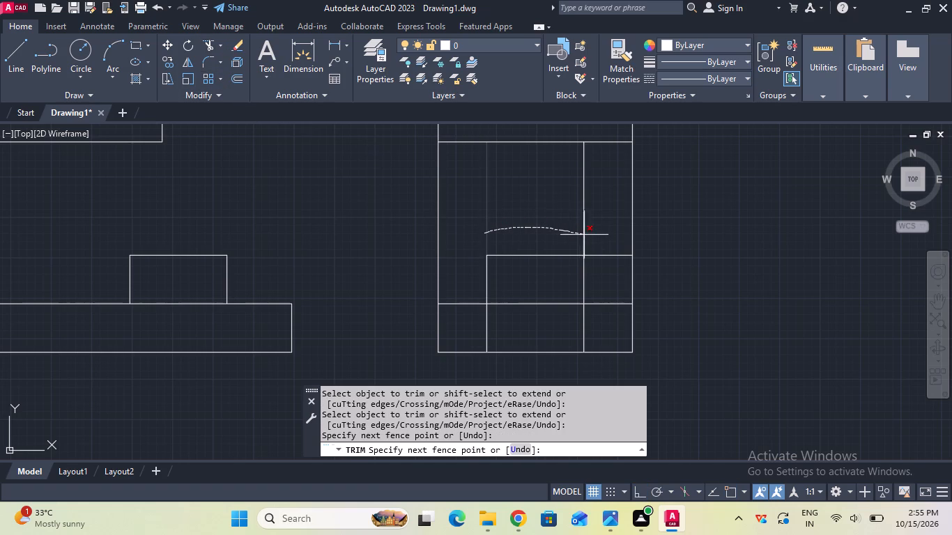
pyautogui.moveTo(585, 235); pyautogui.dragTo(595, 267)
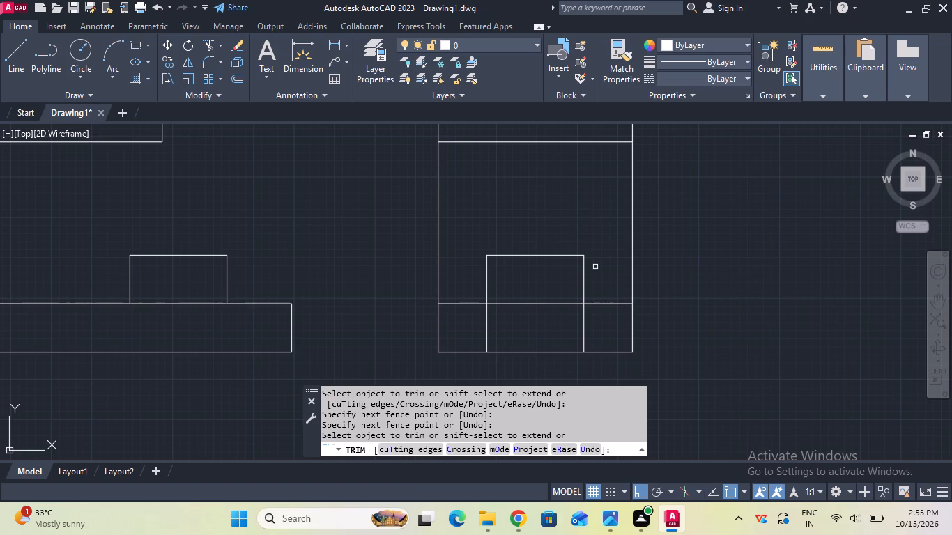
pyautogui.moveTo(613, 336); pyautogui.dragTo(472, 339)
pyautogui.press('Escape')
# With the CENTER linetype current, project the top-view circle's left and right quadrants down to the underside of the front view's upper flange.
pyautogui.scroll(-2, 472, 339)
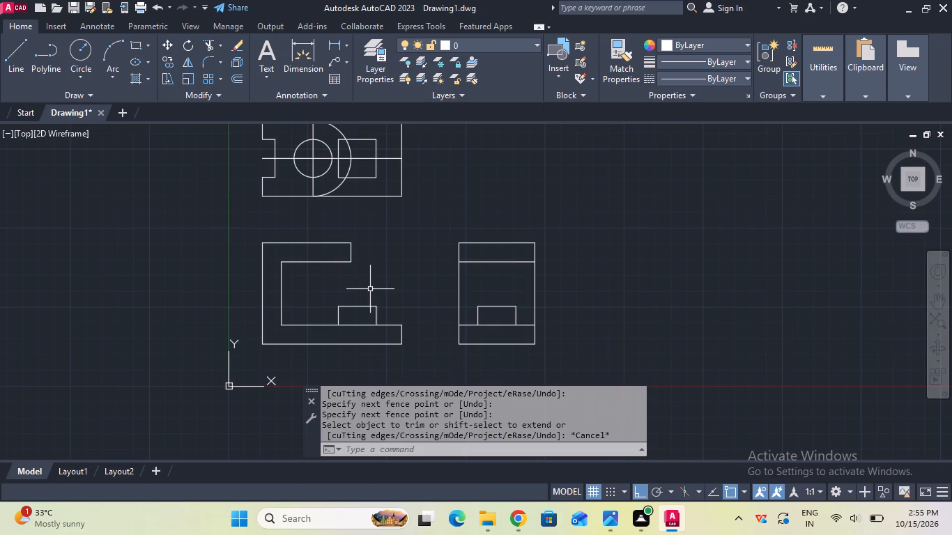
pyautogui.moveTo(370, 289); pyautogui.dragTo(385, 313, button='middle')
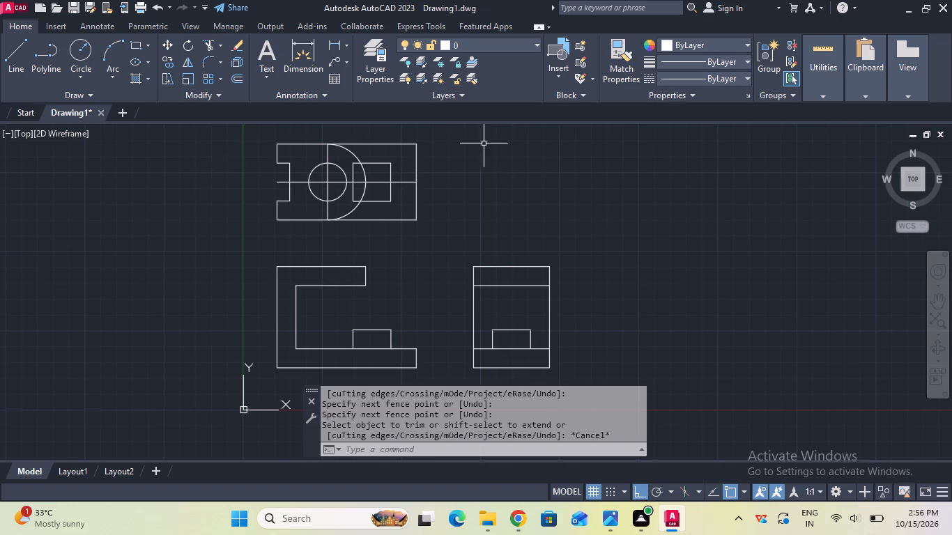
pyautogui.click(689, 79)
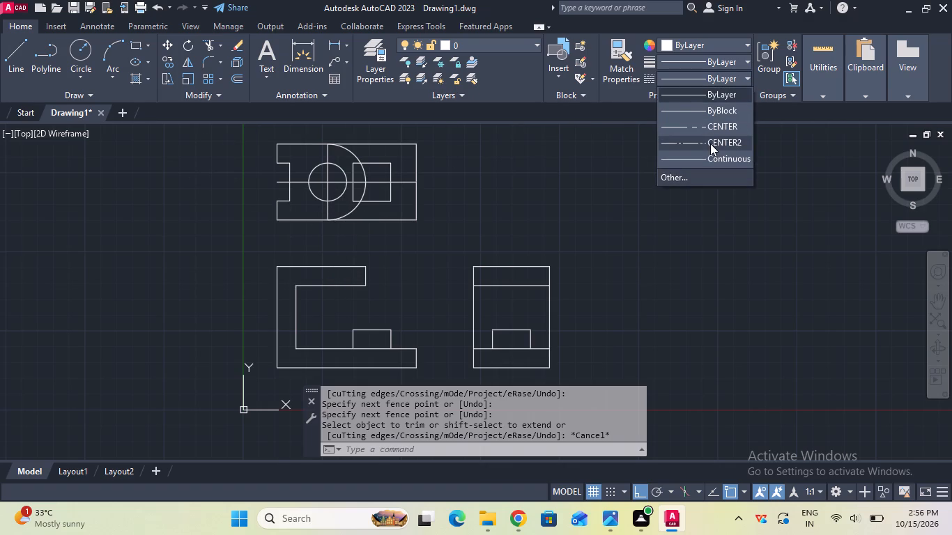
pyautogui.click(713, 132)
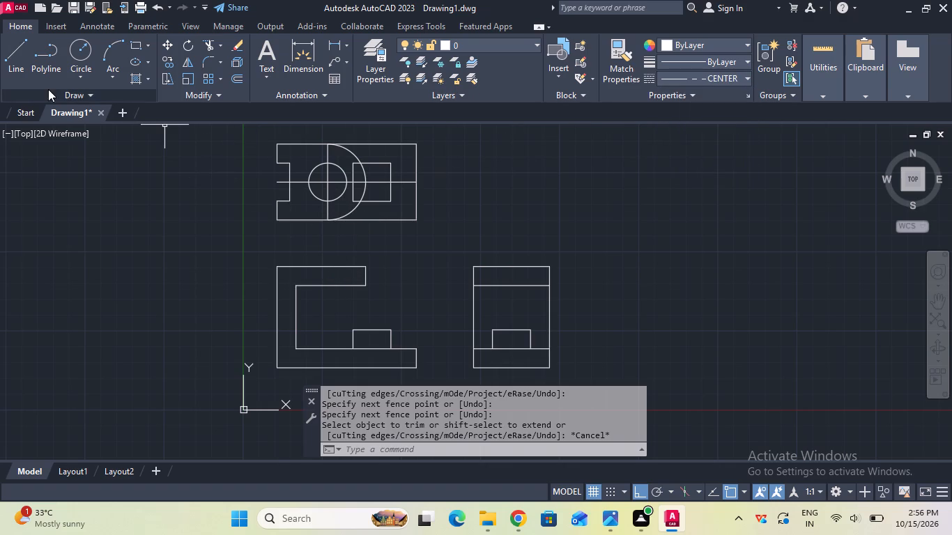
pyautogui.click(24, 75)
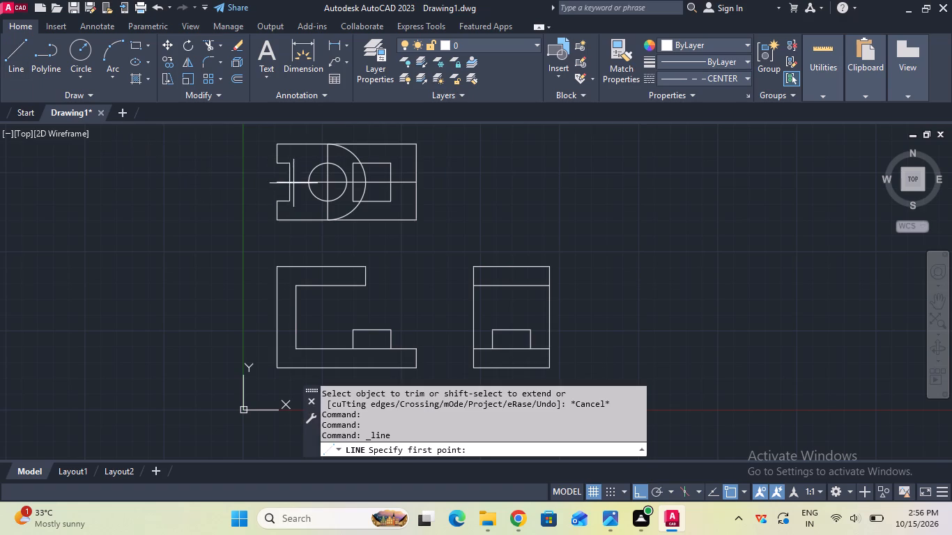
pyautogui.click(307, 183)
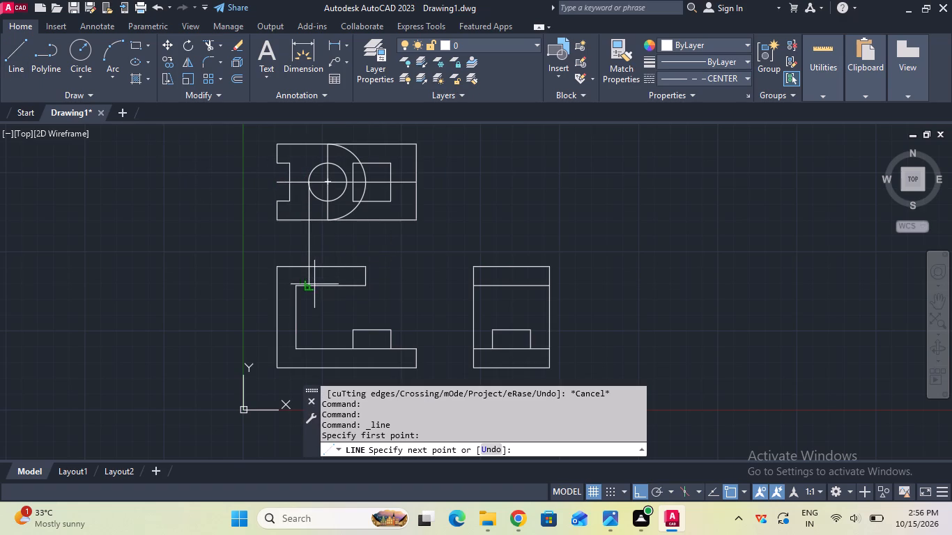
pyautogui.click(312, 286)
pyautogui.press('Escape')
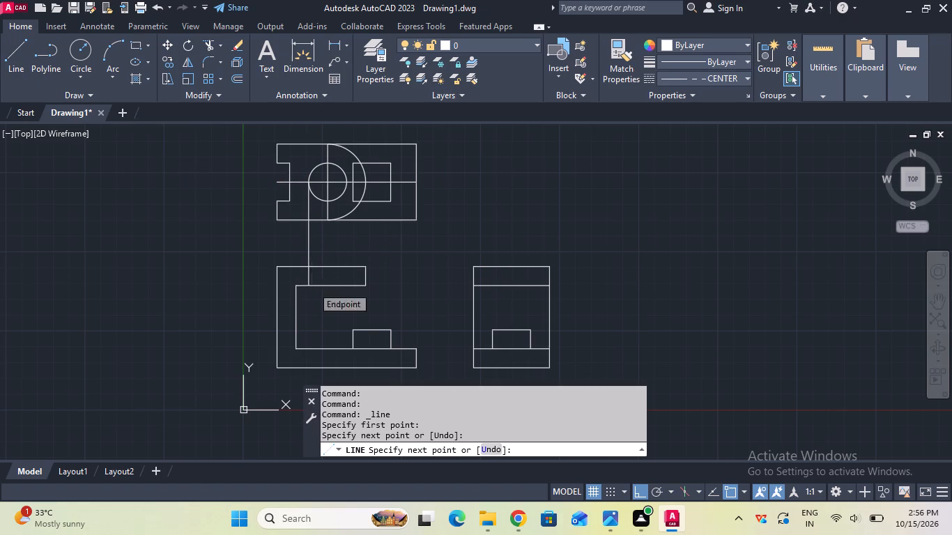
pyautogui.click(22, 68)
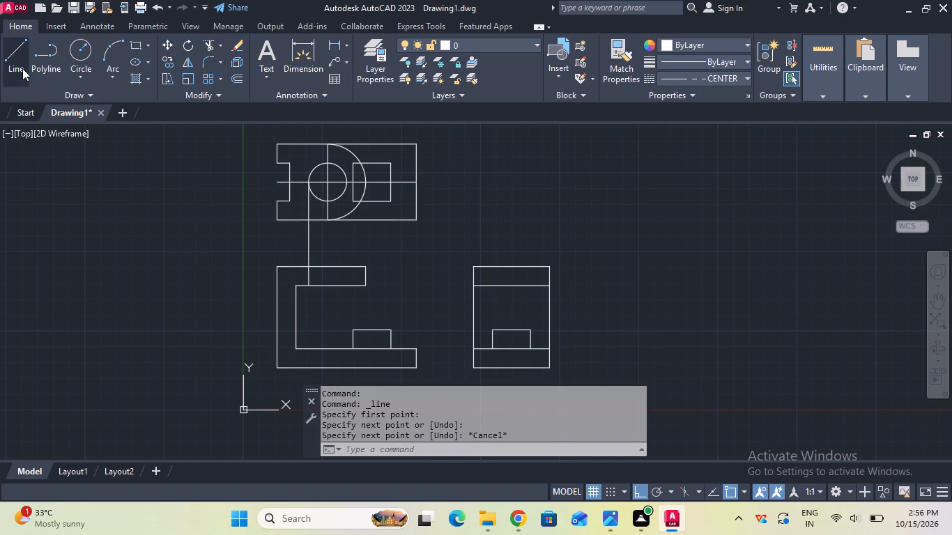
pyautogui.click(347, 185)
pyautogui.click(350, 280)
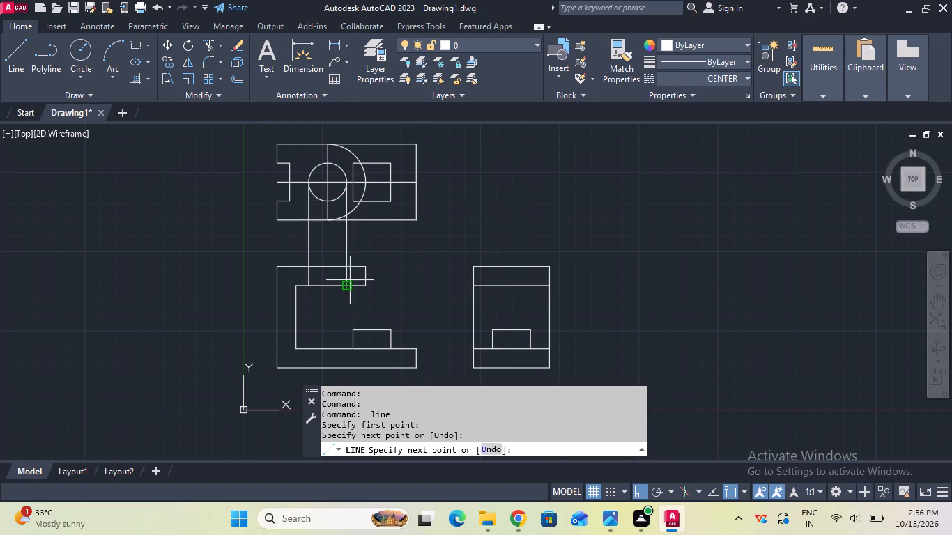
pyautogui.press('Escape')
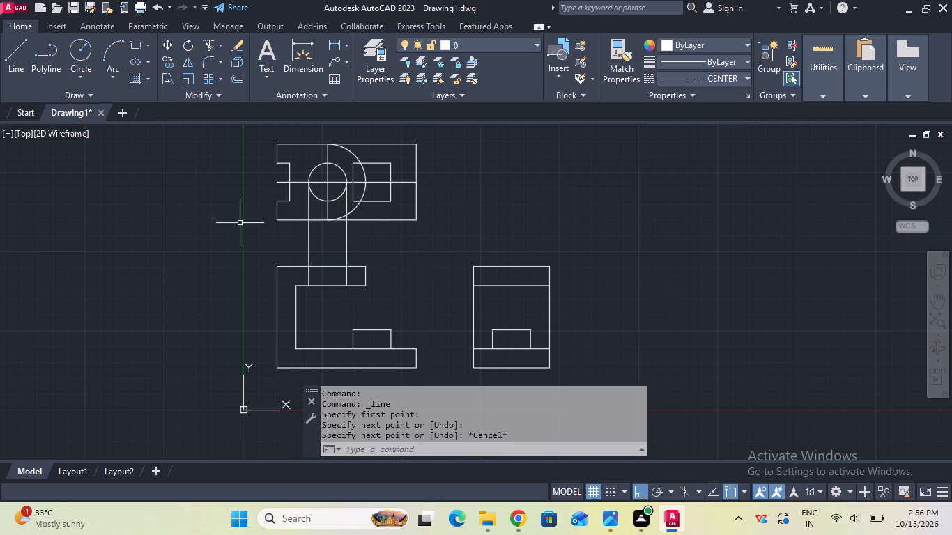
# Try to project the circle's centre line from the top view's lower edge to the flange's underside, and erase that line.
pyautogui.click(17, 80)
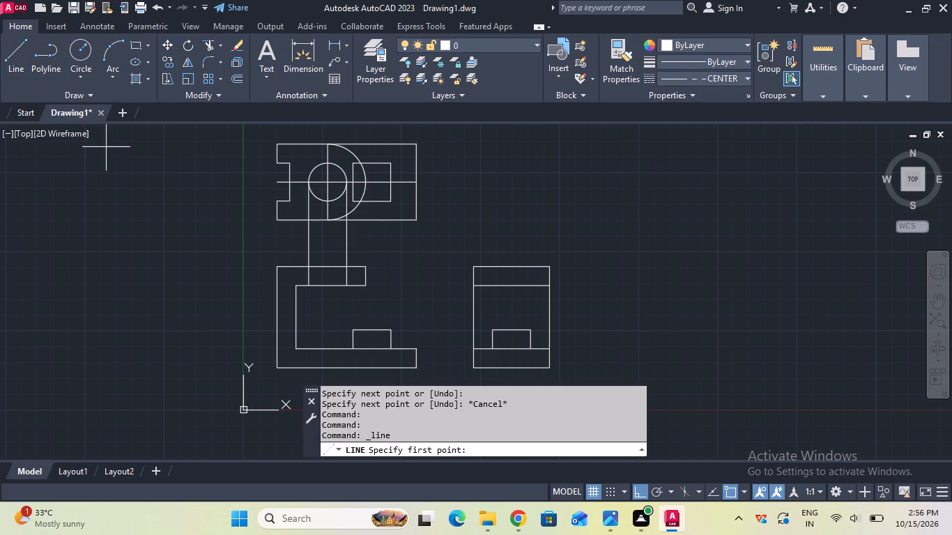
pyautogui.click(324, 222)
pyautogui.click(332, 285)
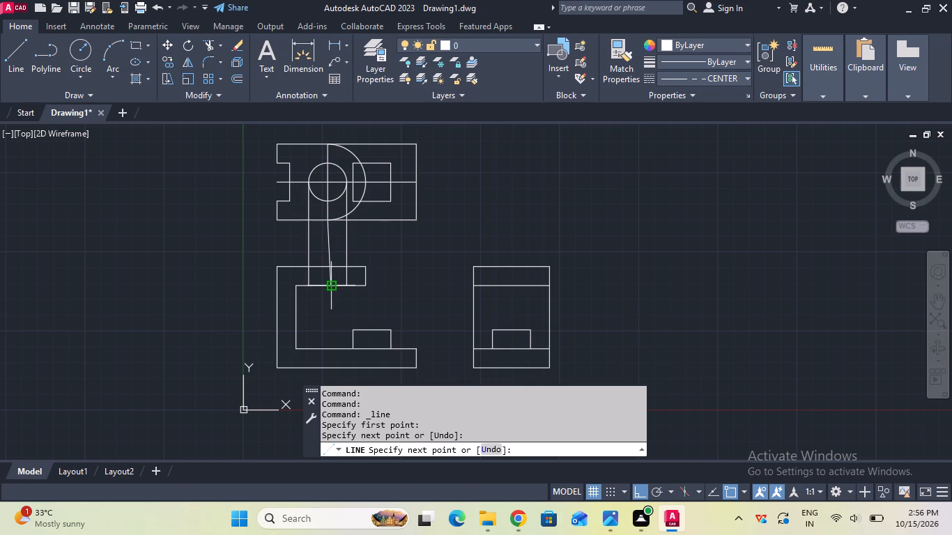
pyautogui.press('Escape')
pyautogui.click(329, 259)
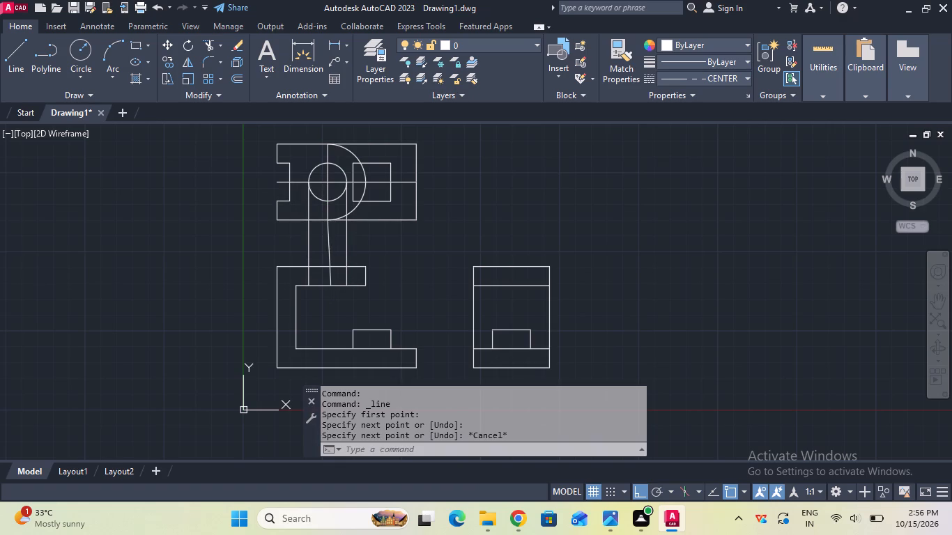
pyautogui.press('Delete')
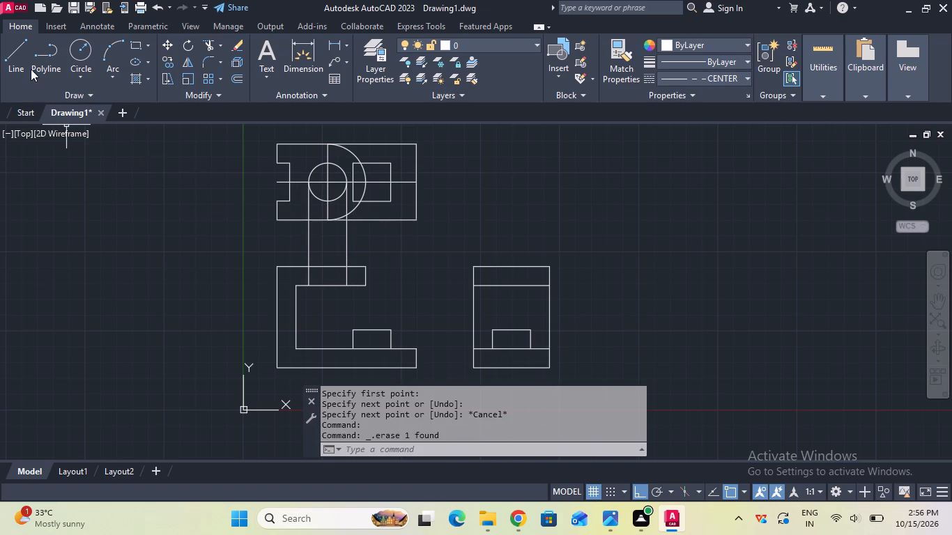
# Draw a vertical line from the centre line's end on the top view's lower edge to the underside of the front view's upper flange.
pyautogui.click(23, 68)
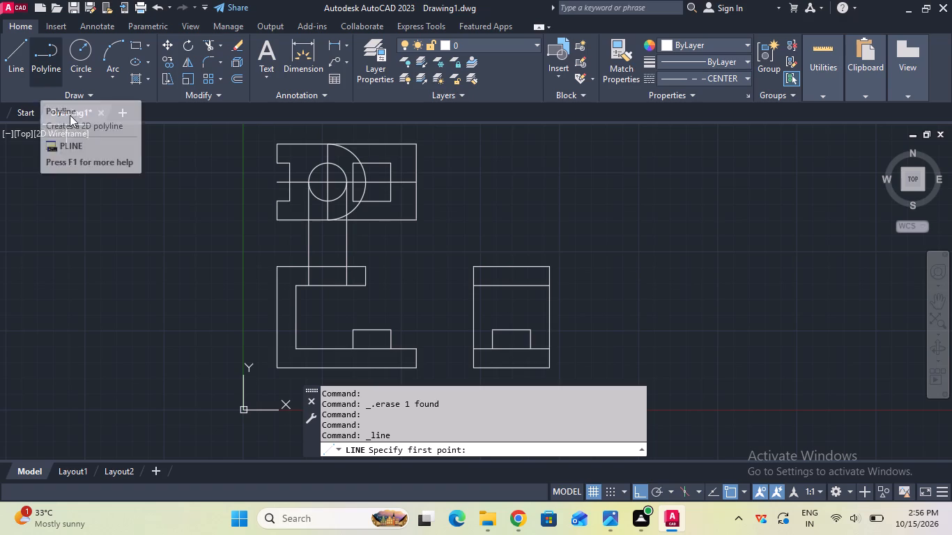
pyautogui.click(328, 219)
pyautogui.click(328, 286)
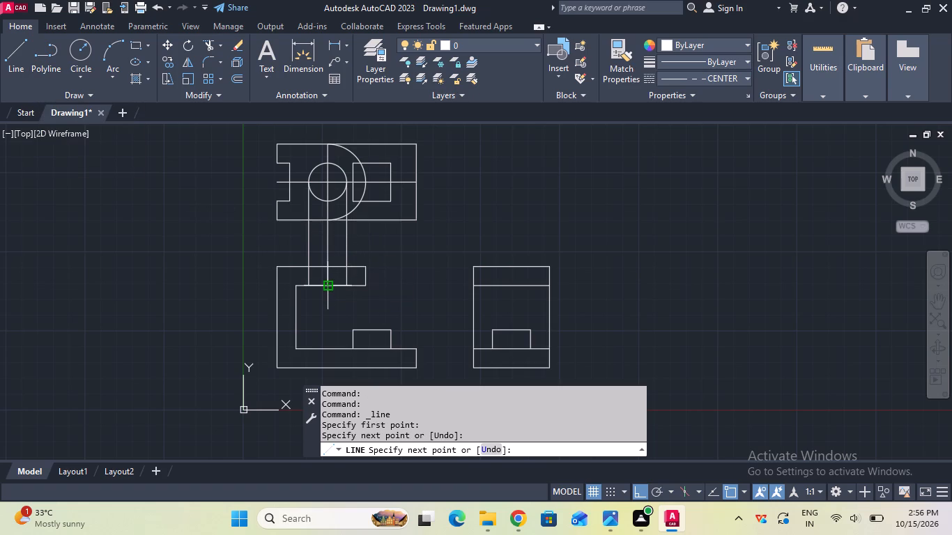
pyautogui.press('Escape')
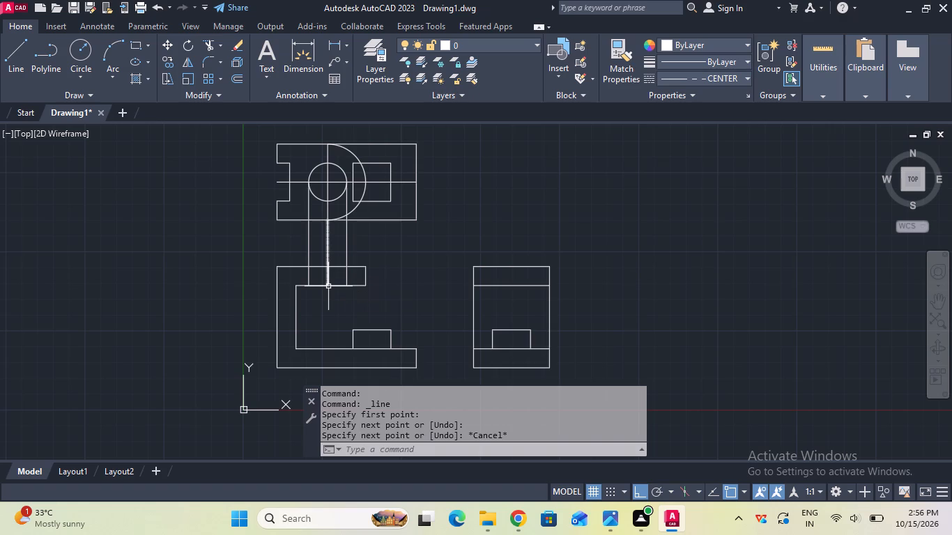
# Trim the three projection lines in the gap between the top view and the front view.
pyautogui.scroll(1, 337, 289)
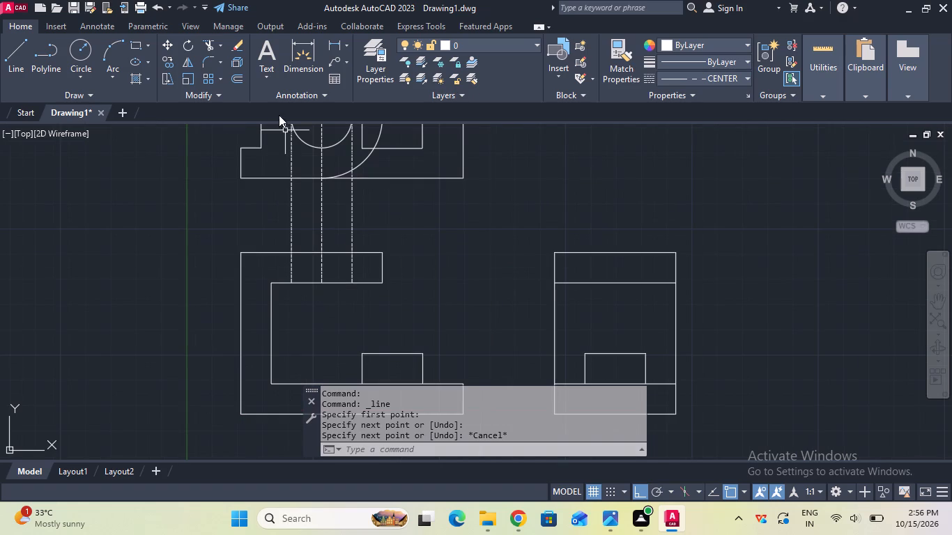
pyautogui.click(207, 43)
pyautogui.moveTo(239, 200); pyautogui.dragTo(400, 221)
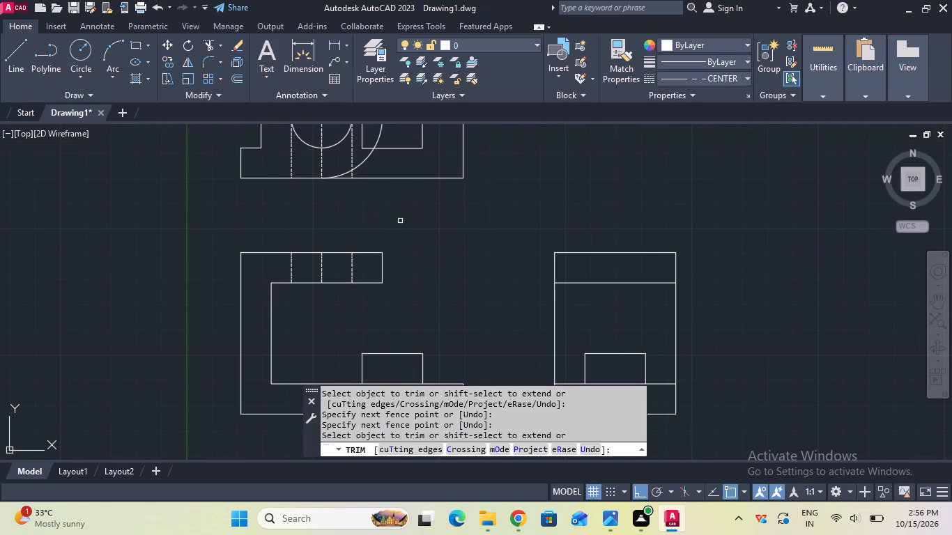
pyautogui.press('Escape')
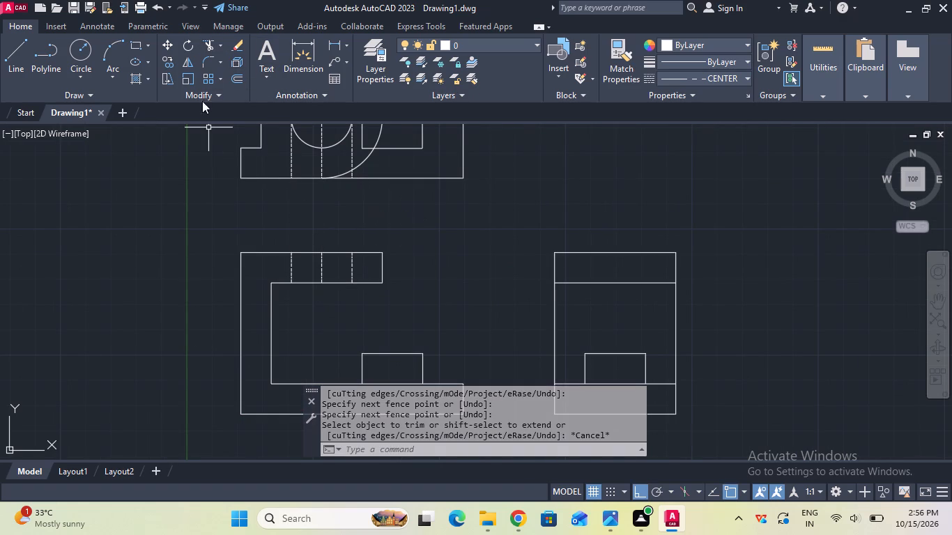
# Erase the three leftover vertical projection lines between the circle and the lower edge of the top view.
pyautogui.click(237, 44)
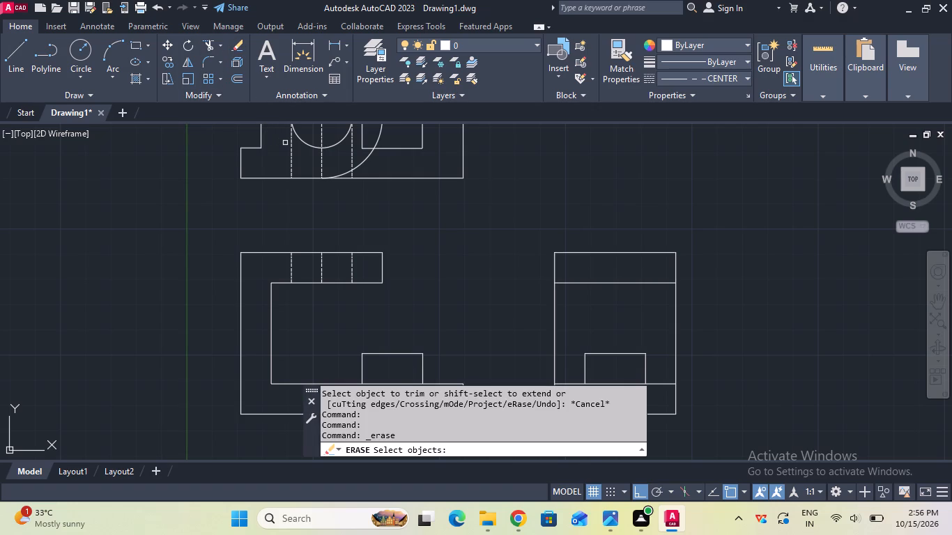
pyautogui.click(291, 144)
pyautogui.press('Return')
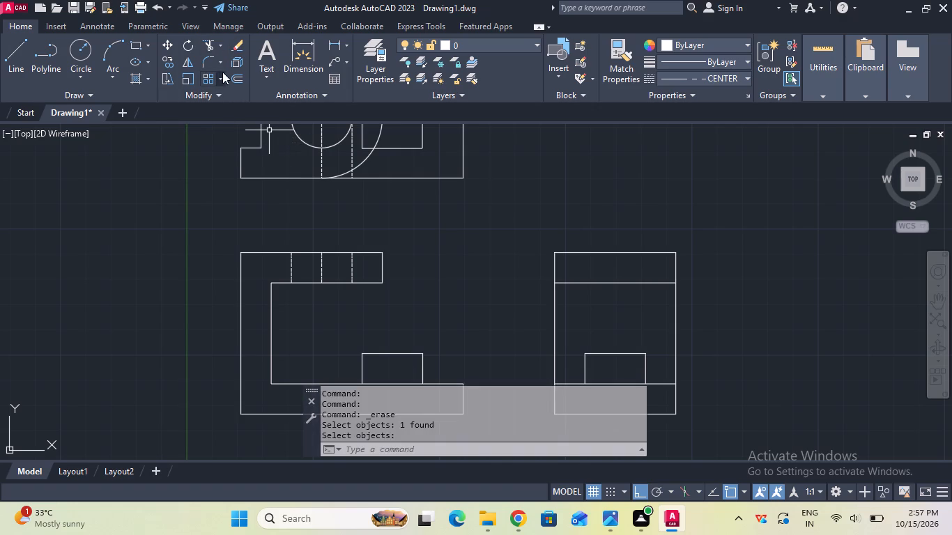
pyautogui.click(235, 45)
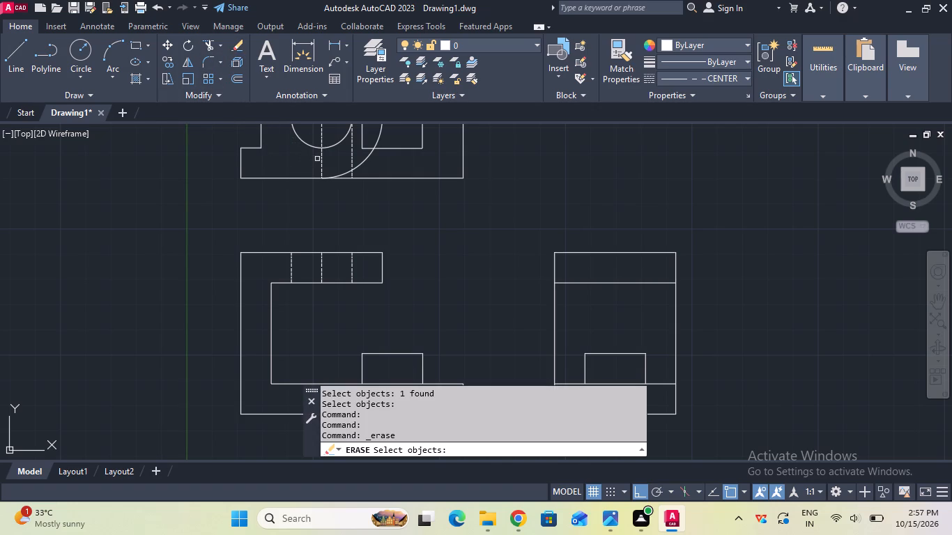
pyautogui.click(320, 159)
pyautogui.press('Return')
pyautogui.click(234, 48)
pyautogui.click(351, 155)
pyautogui.press('Return')
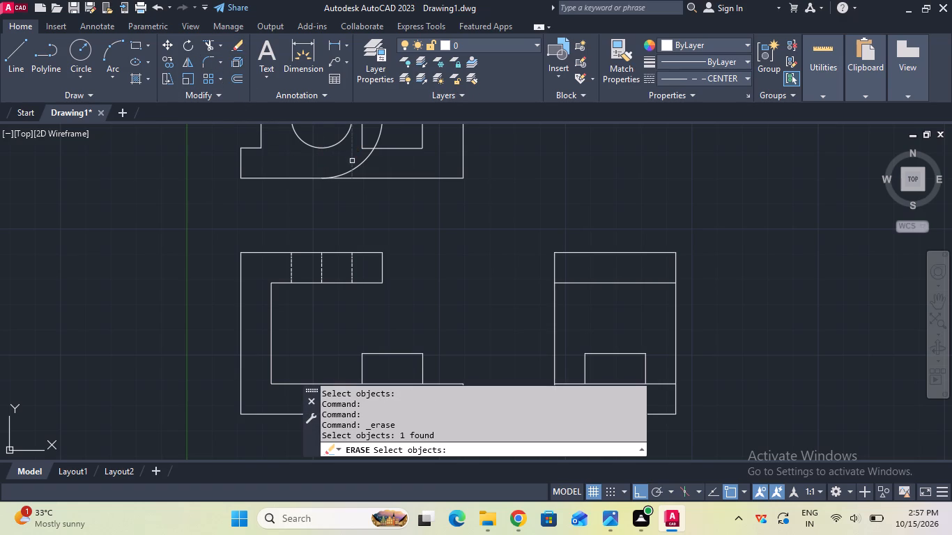
# Select all objects of the top, front and side views and join them with the JOIN command.
pyautogui.scroll(-1, 352, 161)
pyautogui.moveTo(356, 158); pyautogui.dragTo(354, 179, button='middle')
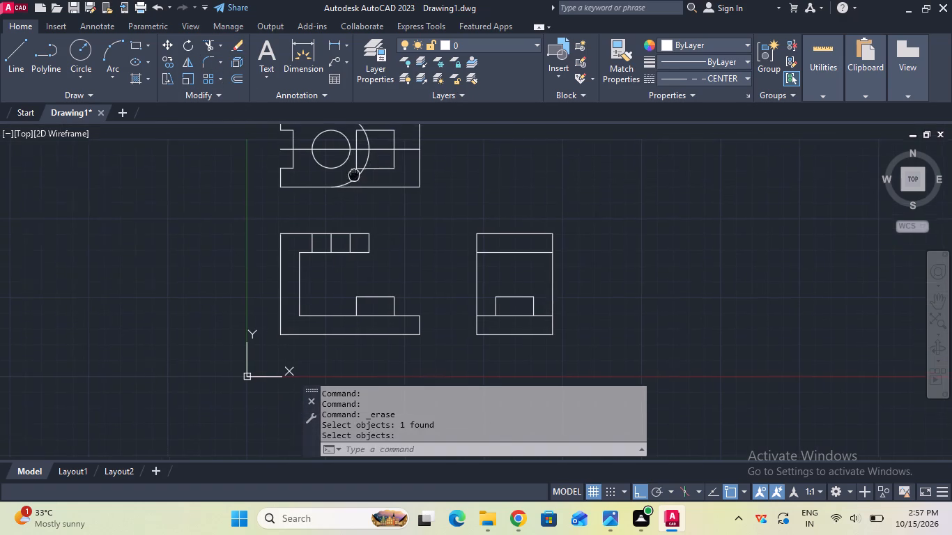
pyautogui.moveTo(354, 179); pyautogui.dragTo(348, 256, button='middle')
pyautogui.scroll(2, 348, 256)
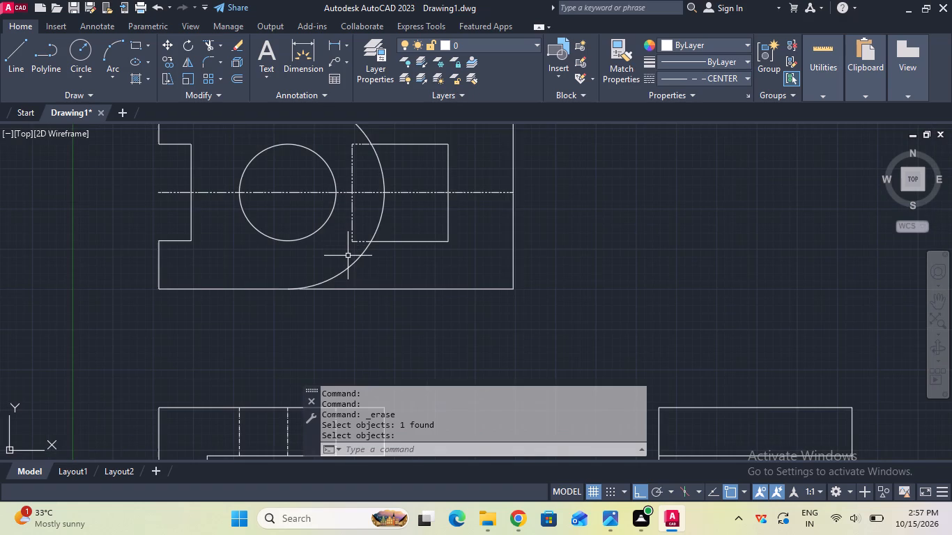
pyautogui.scroll(-2, 348, 256)
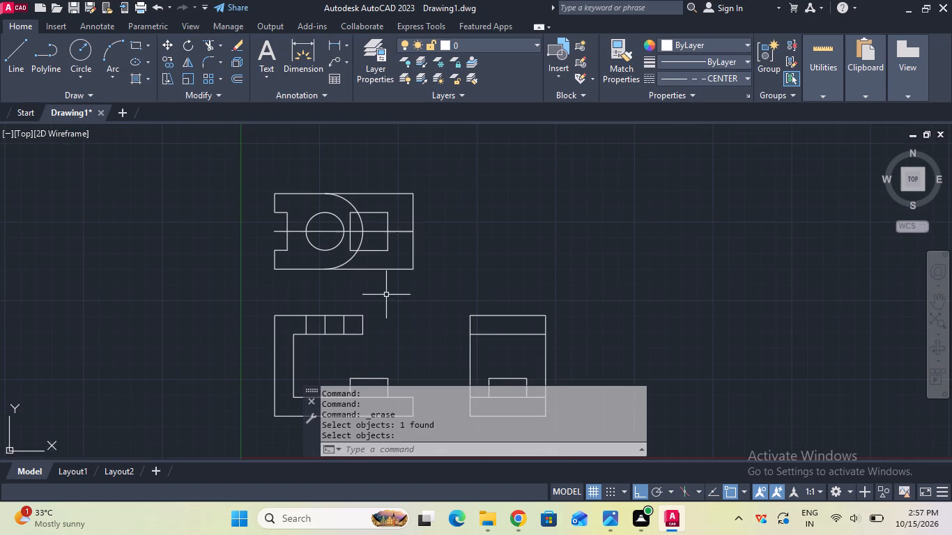
pyautogui.scroll(-1, 387, 296)
pyautogui.moveTo(387, 296); pyautogui.dragTo(390, 277, button='middle')
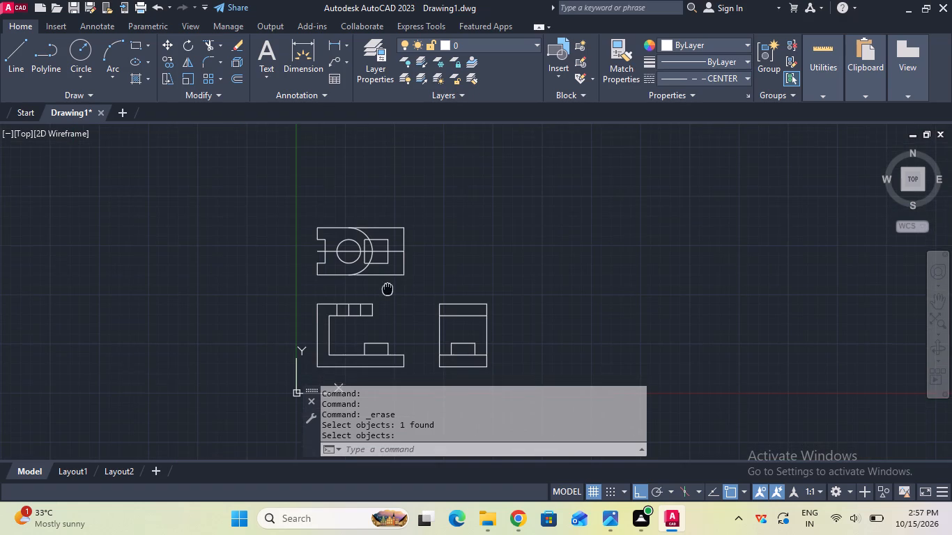
pyautogui.moveTo(390, 277); pyautogui.dragTo(404, 239, button='middle')
pyautogui.click(323, 154)
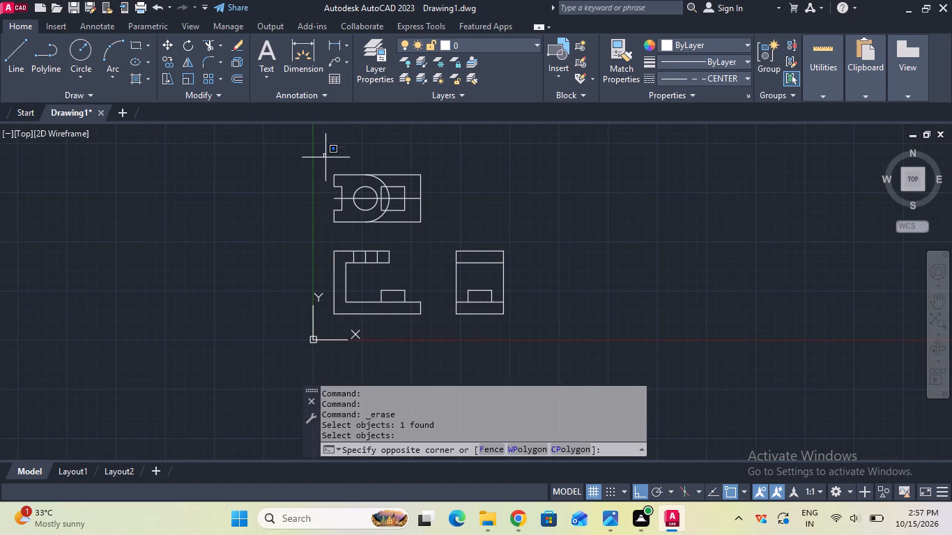
pyautogui.click(548, 323)
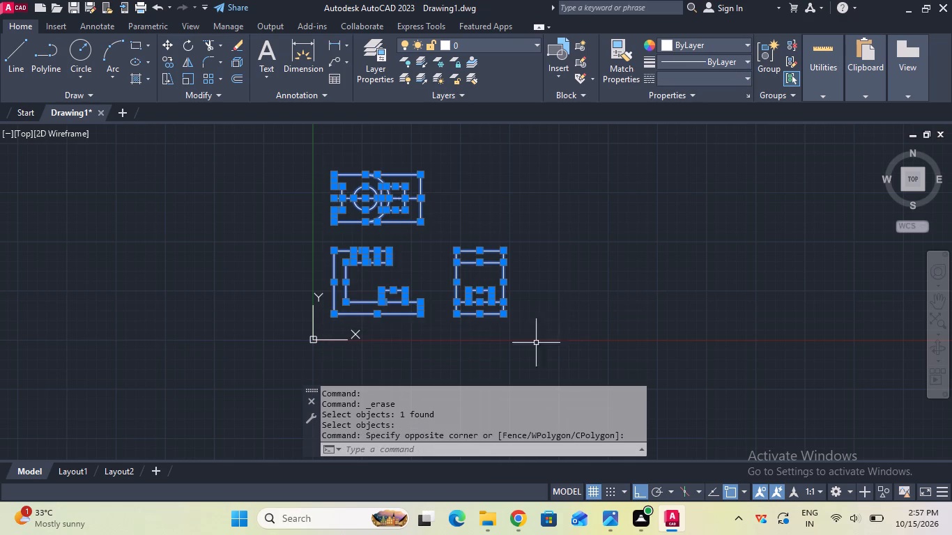
pyautogui.press('l')
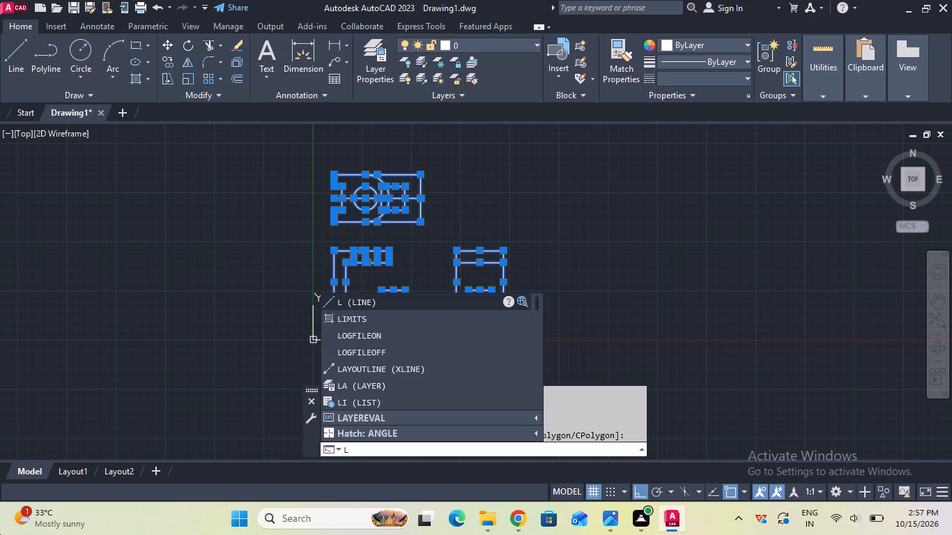
pyautogui.press('BackSpace')
pyautogui.write('joi')
pyautogui.press('n')
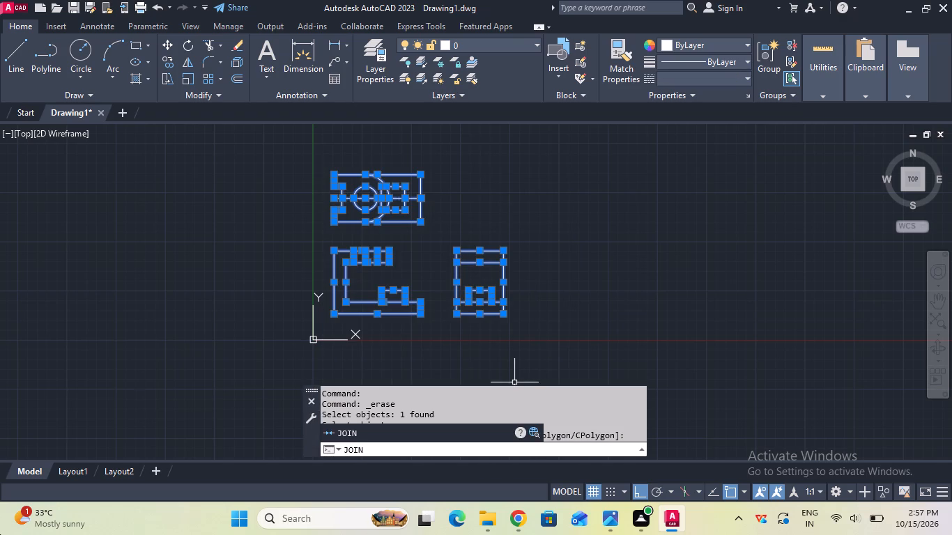
pyautogui.click(424, 433)
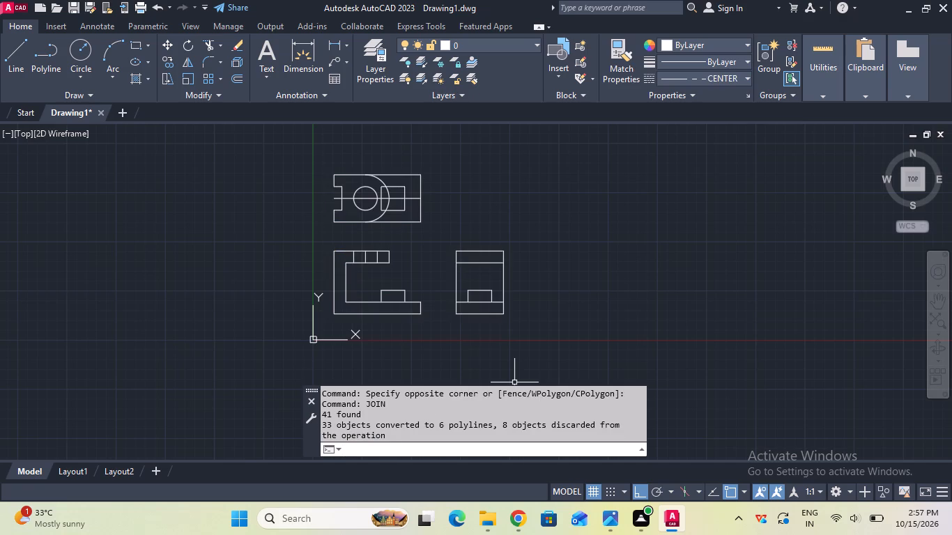
# Add a horizontal linear dimension for the overall base length, placed below the front view.
pyautogui.scroll(1, 314, 320)
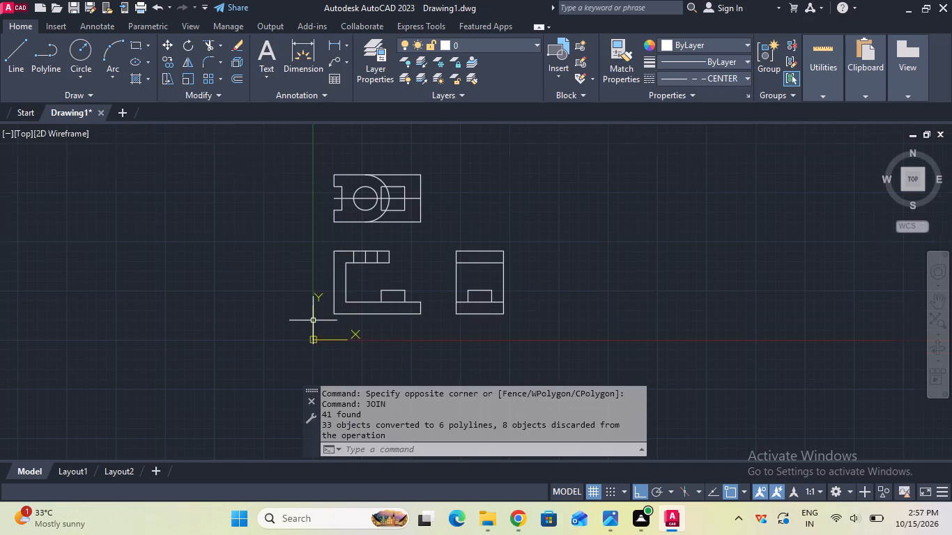
pyautogui.scroll(1, 314, 320)
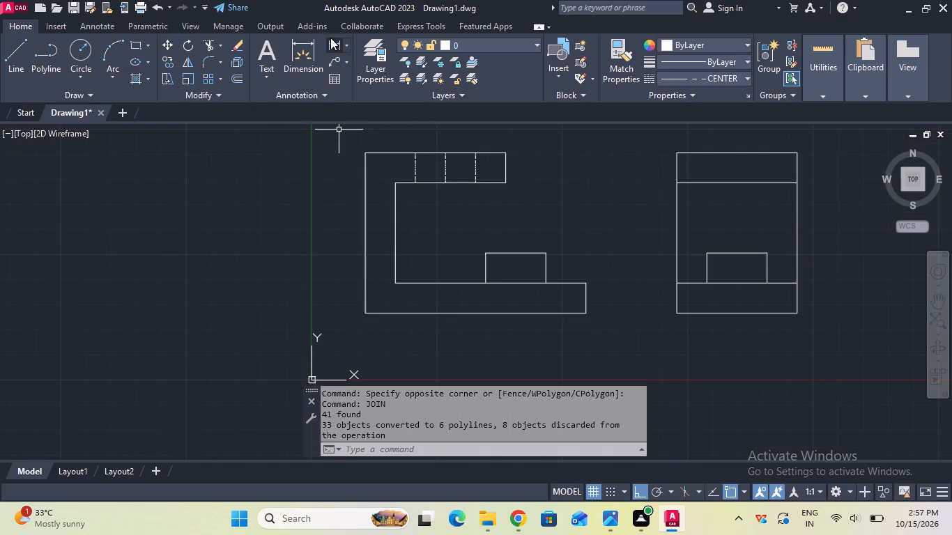
pyautogui.click(330, 37)
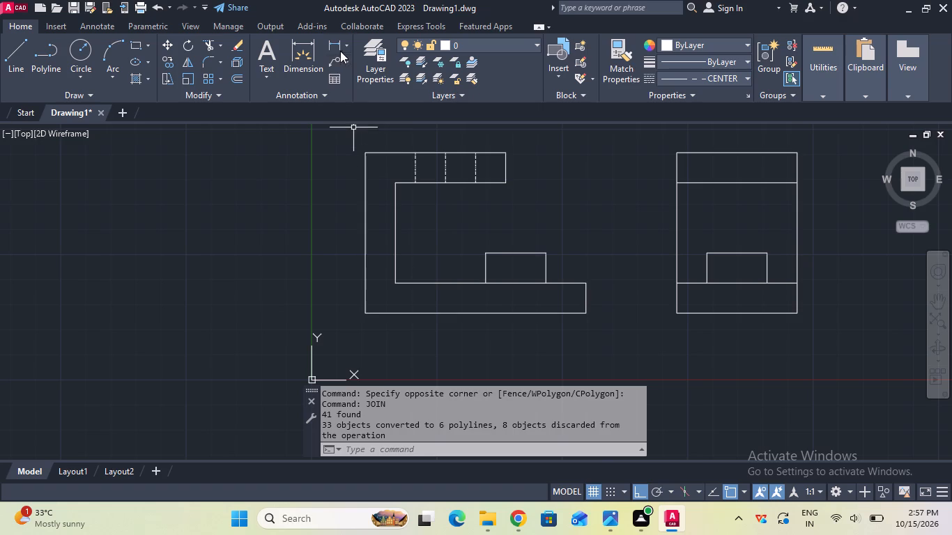
pyautogui.click(339, 49)
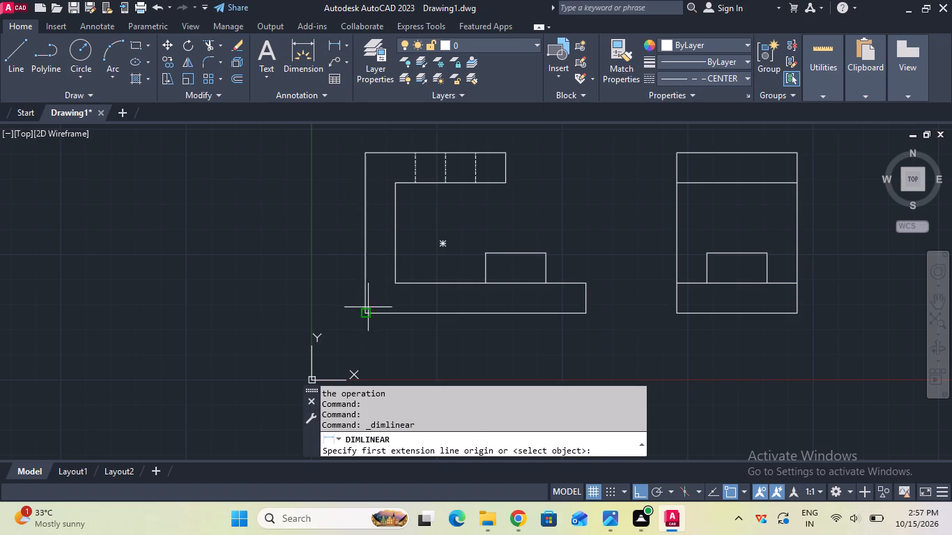
pyautogui.moveTo(364, 312); pyautogui.dragTo(384, 313)
pyautogui.click(591, 315)
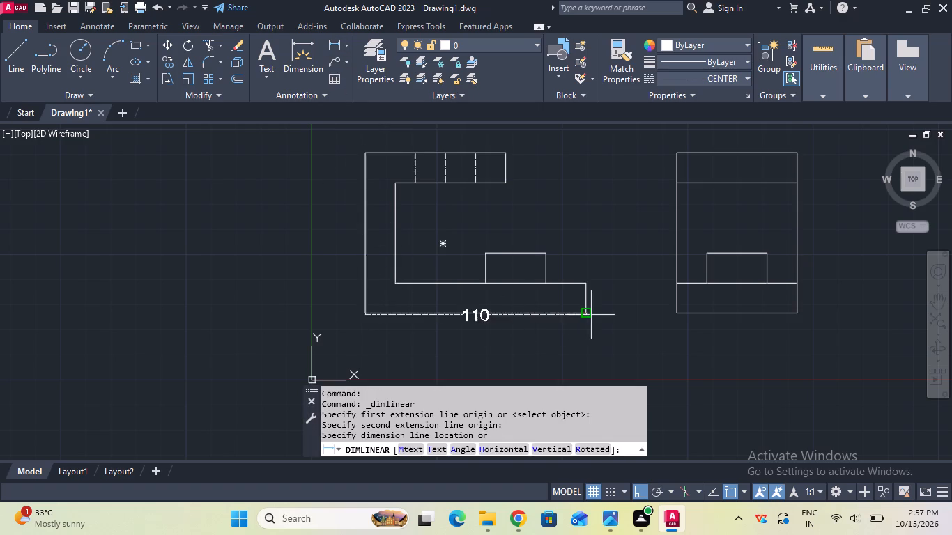
pyautogui.click(589, 345)
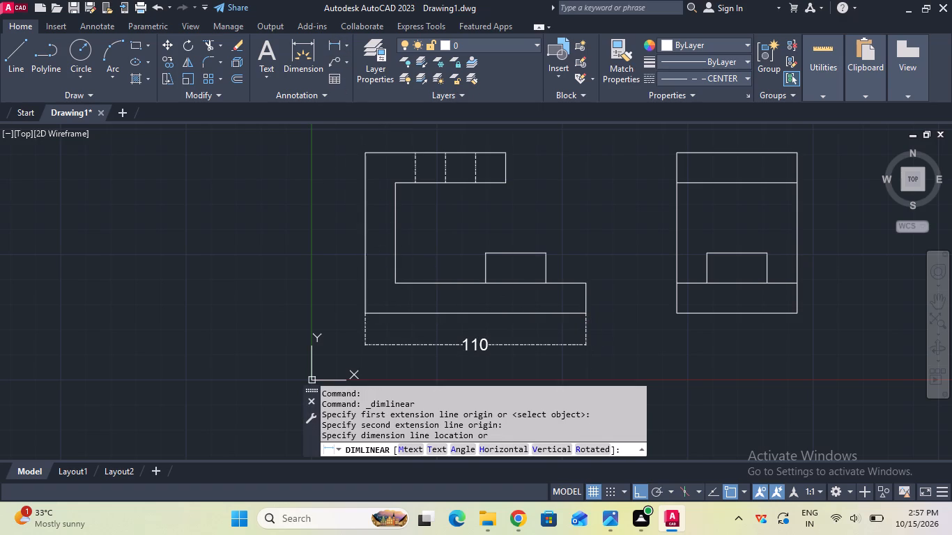
# Add vertical linear dimensions for the small block's height and the bottom flange's thickness in the front view.
pyautogui.click(330, 45)
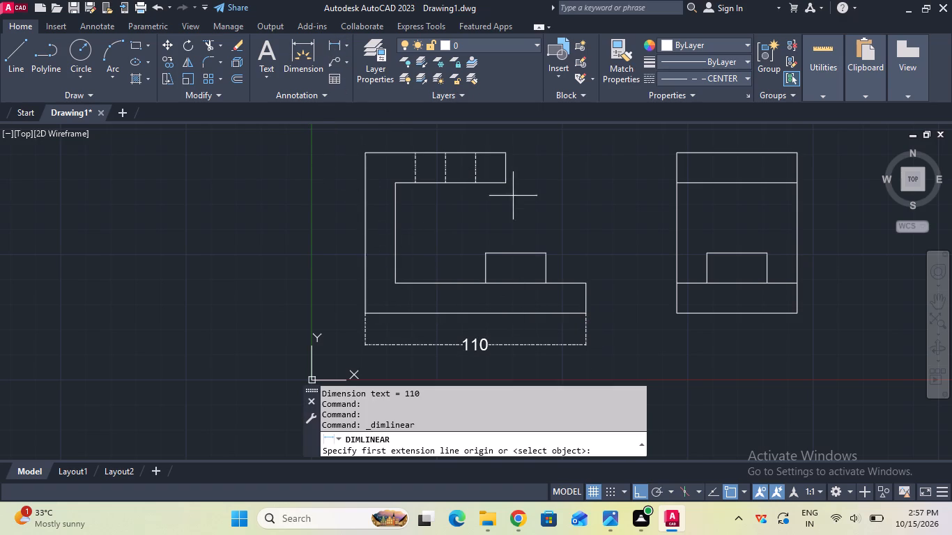
pyautogui.click(544, 246)
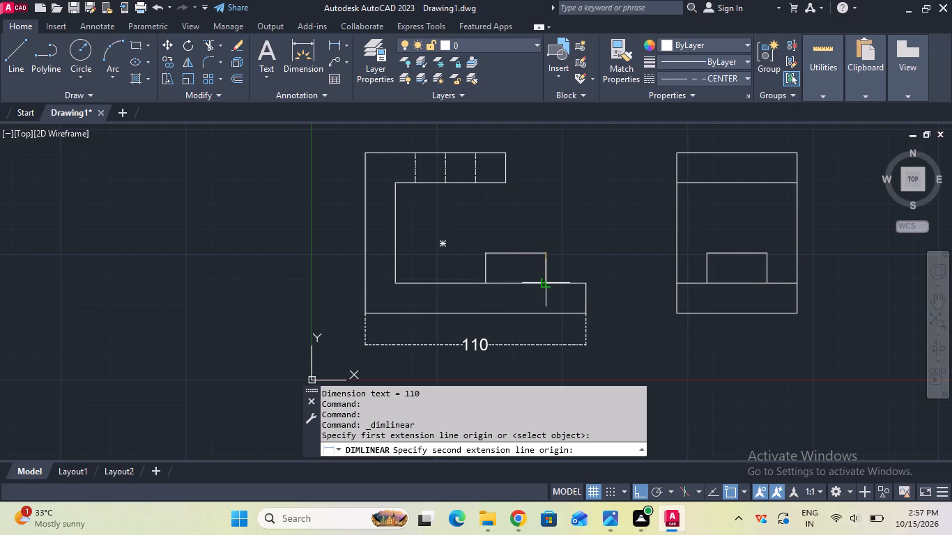
pyautogui.click(548, 281)
pyautogui.click(578, 273)
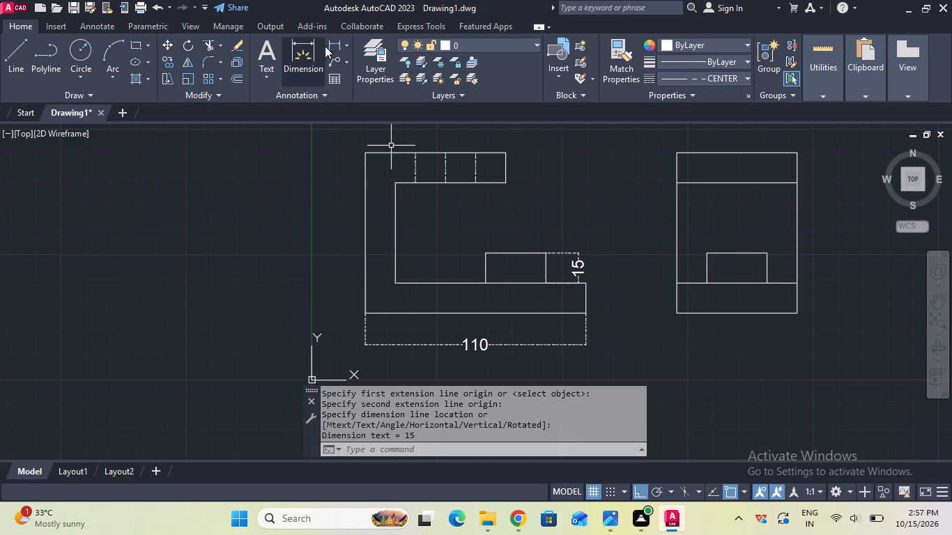
pyautogui.click(328, 45)
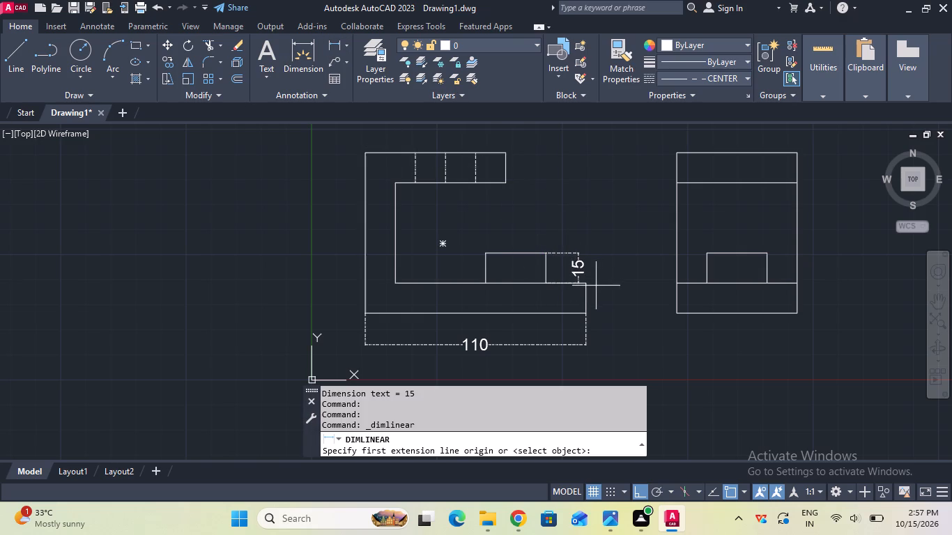
pyautogui.click(588, 286)
pyautogui.click(586, 309)
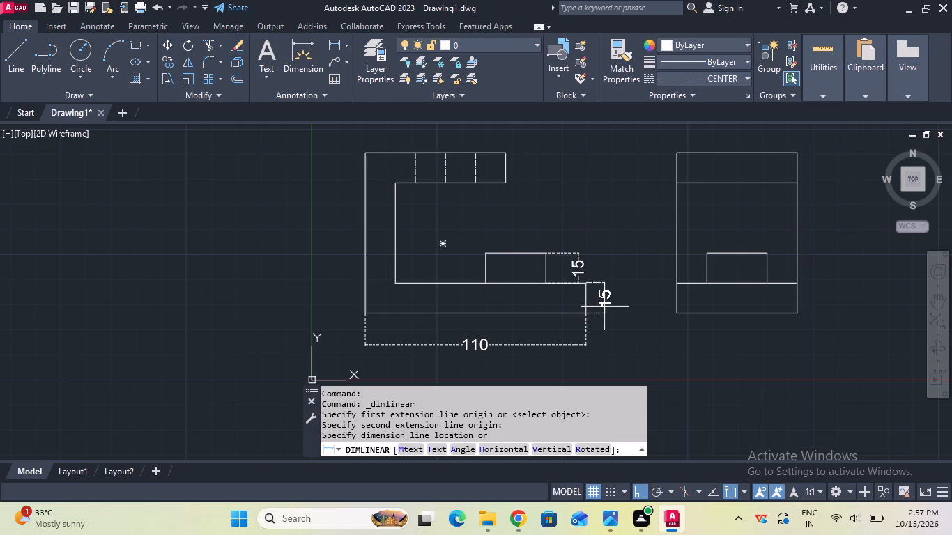
pyautogui.click(606, 307)
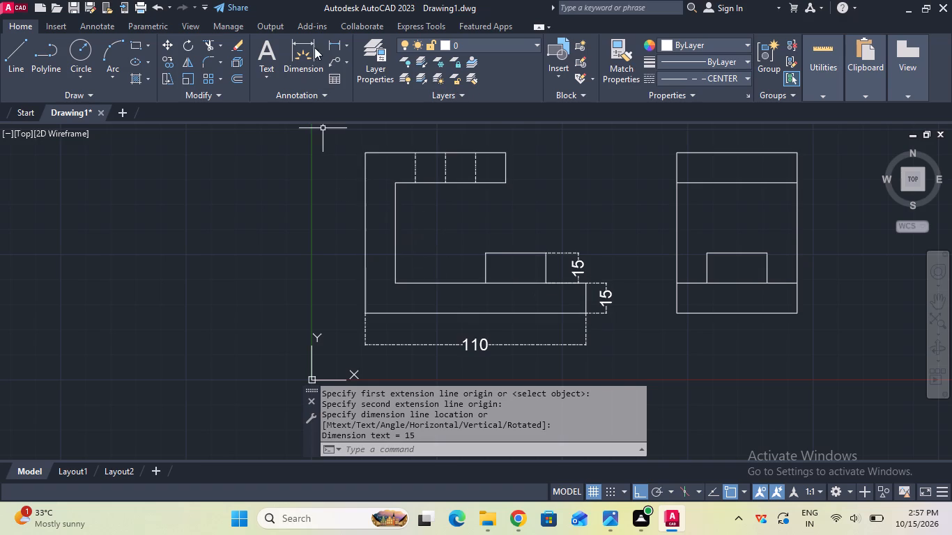
# Add a vertical linear dimension for the front view's overall height, placed outside its back edge.
pyautogui.click(332, 43)
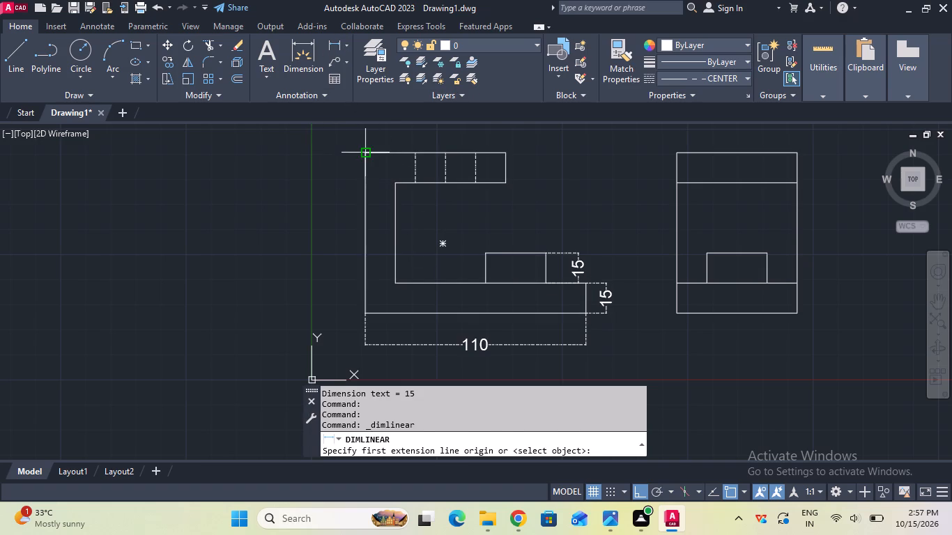
pyautogui.click(364, 153)
pyautogui.click(367, 308)
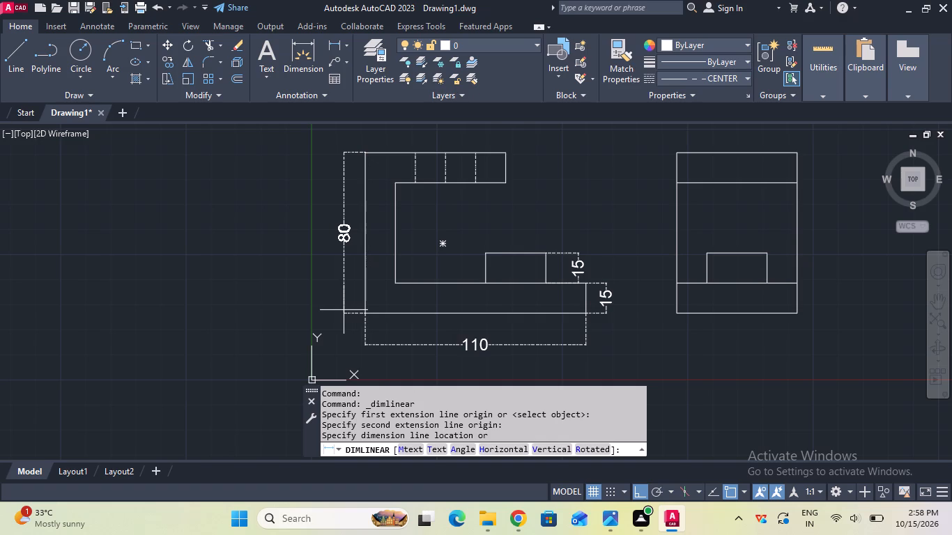
pyautogui.click(344, 310)
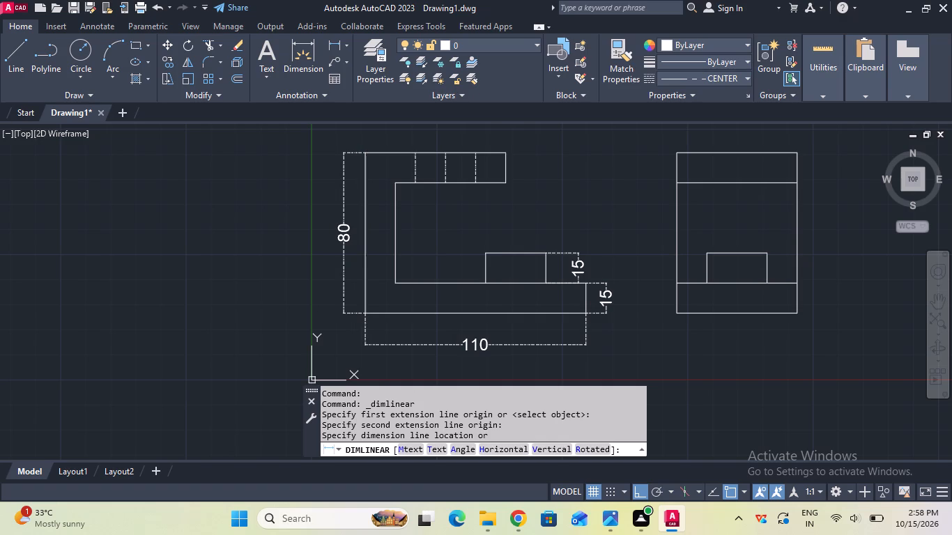
# Add a horizontal linear dimension for the upper flange's length, placed above the front view.
pyautogui.moveTo(328, 183); pyautogui.dragTo(327, 239, button='middle')
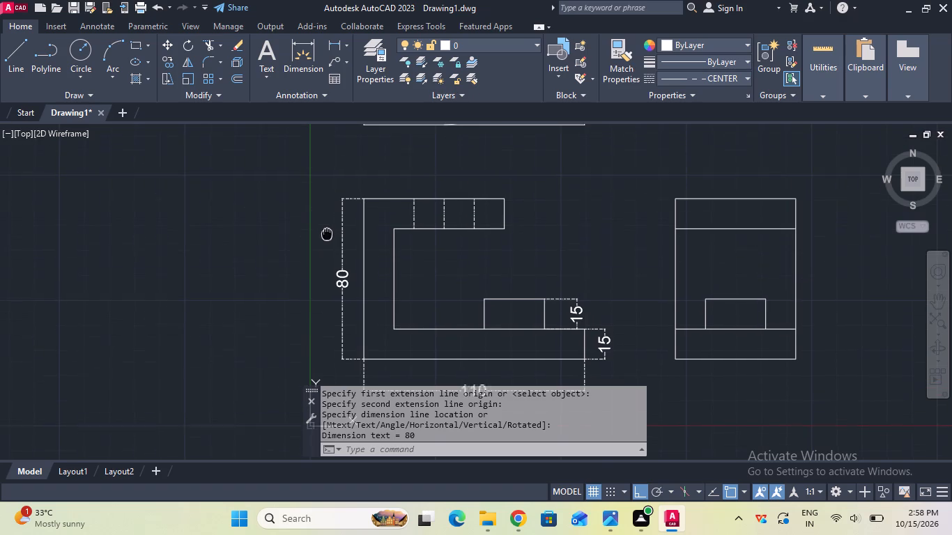
pyautogui.moveTo(327, 239); pyautogui.dragTo(327, 240, button='middle')
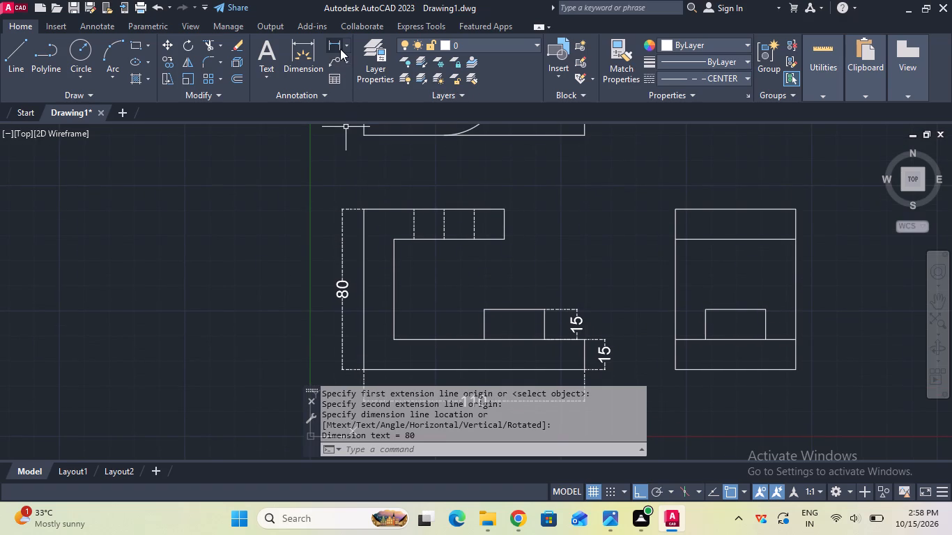
pyautogui.click(340, 49)
pyautogui.click(362, 204)
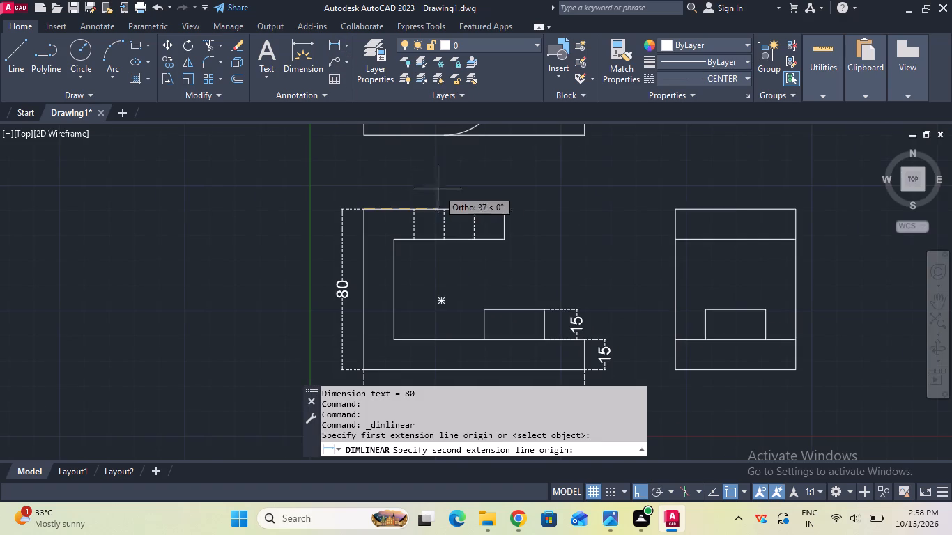
pyautogui.click(509, 212)
pyautogui.click(501, 180)
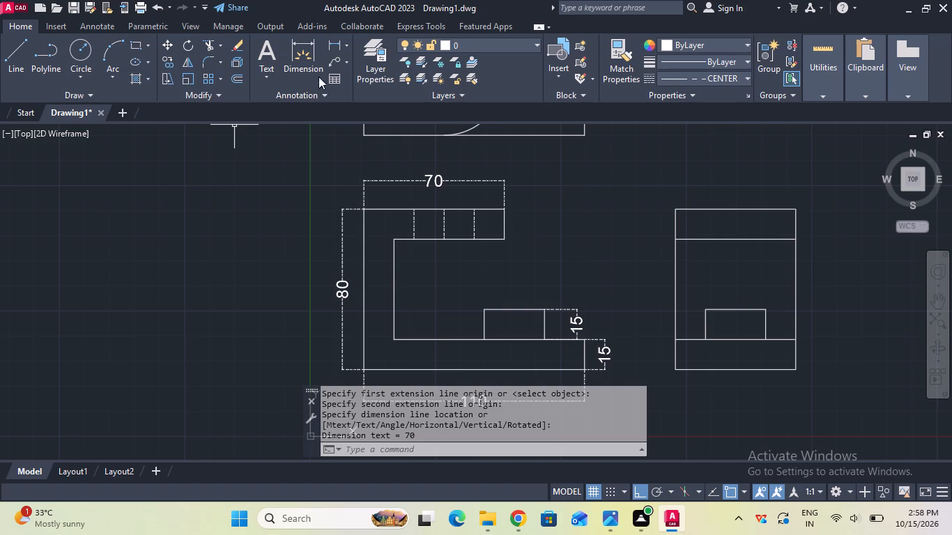
# Add a vertical linear dimension for the upper flange's thickness in the front view, placed just beyond its free end.
pyautogui.click(334, 49)
pyautogui.click(505, 203)
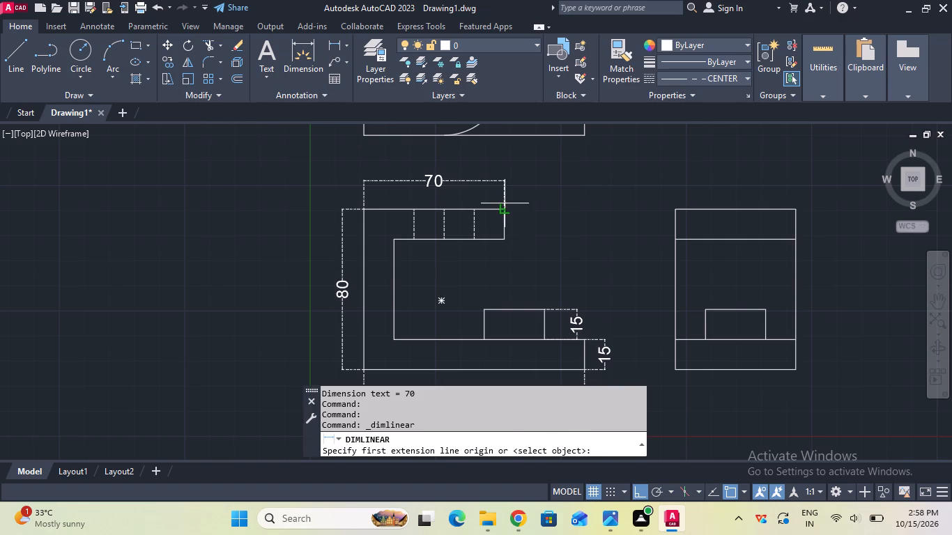
pyautogui.click(509, 235)
pyautogui.click(532, 234)
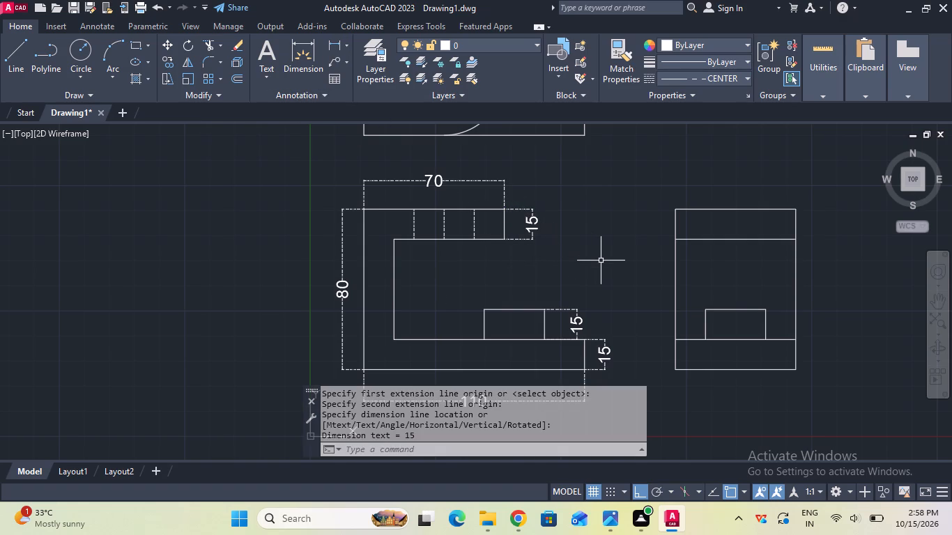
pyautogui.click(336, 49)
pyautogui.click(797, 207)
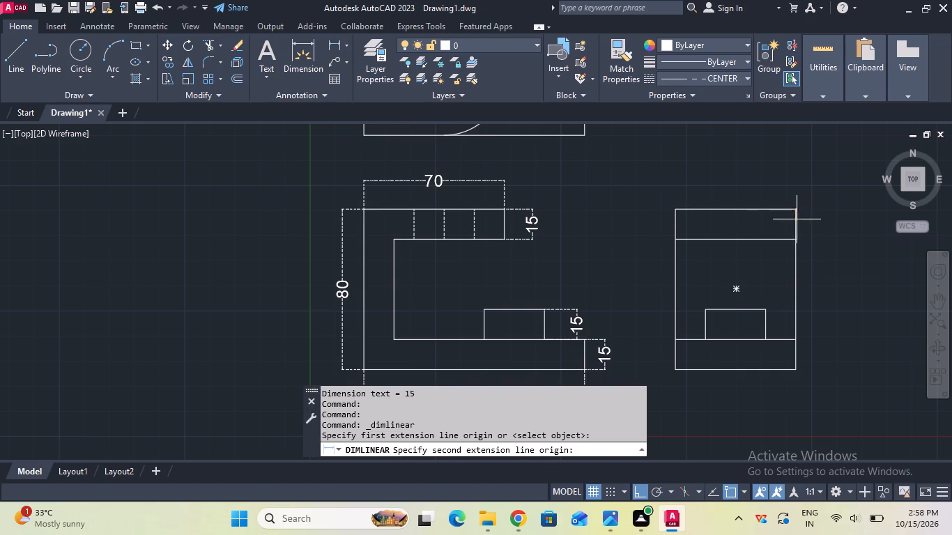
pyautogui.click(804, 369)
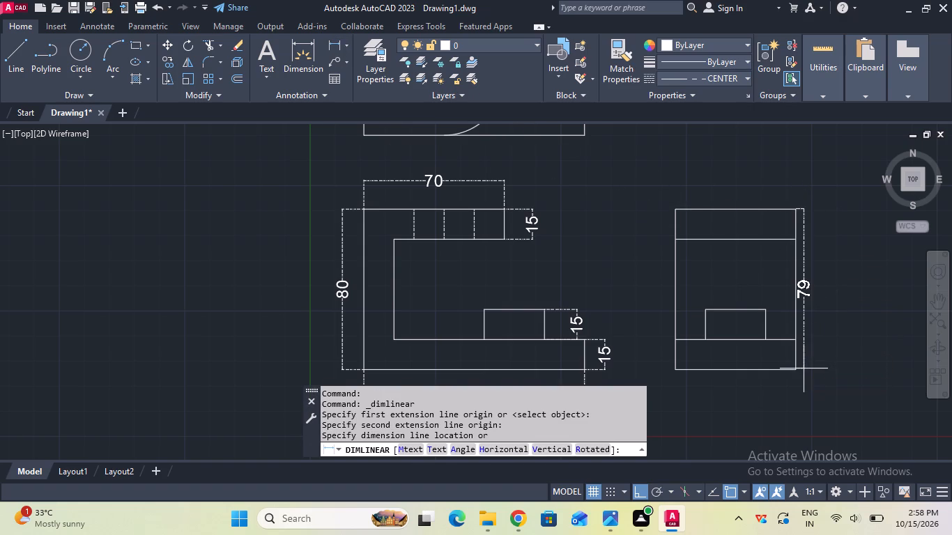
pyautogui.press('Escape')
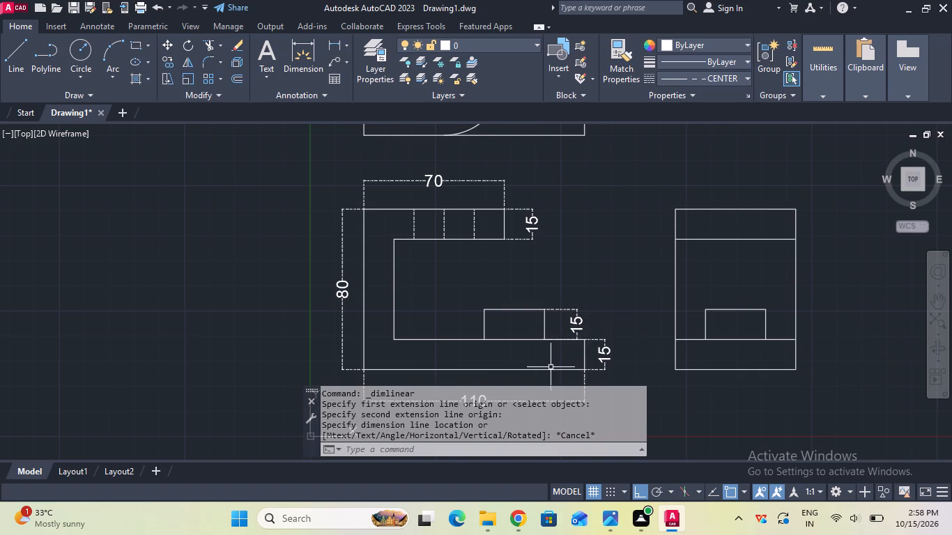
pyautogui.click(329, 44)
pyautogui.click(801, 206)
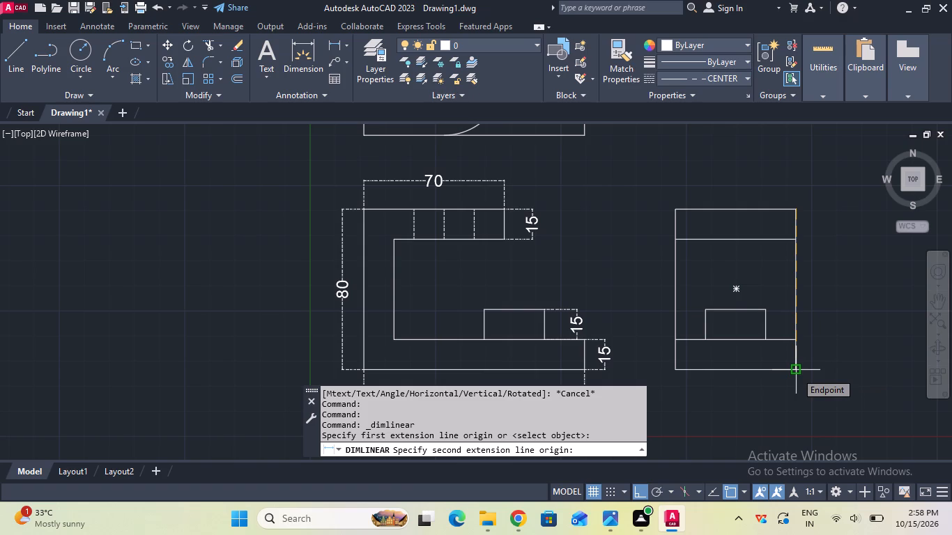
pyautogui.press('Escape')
# Add a horizontal linear dimension for the side view's overall width, placed below the view.
pyautogui.click(337, 47)
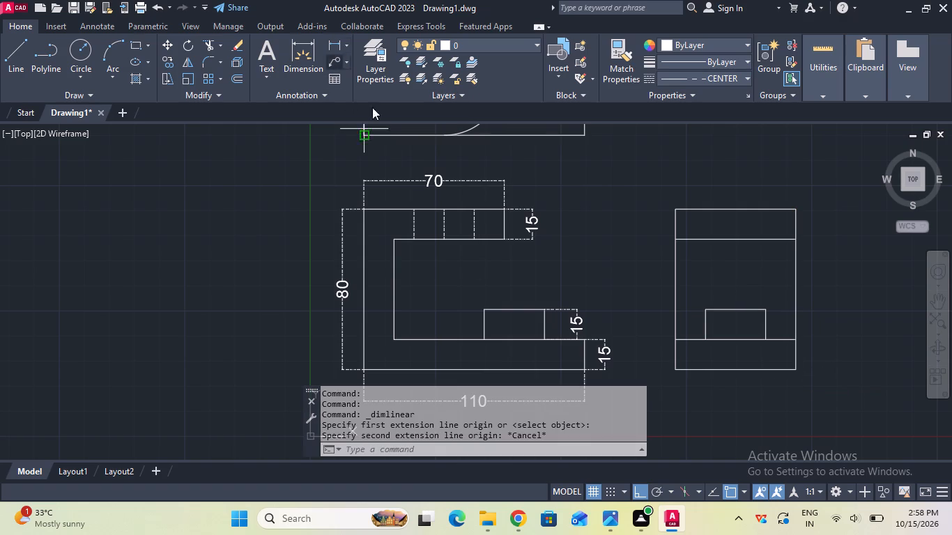
pyautogui.click(677, 371)
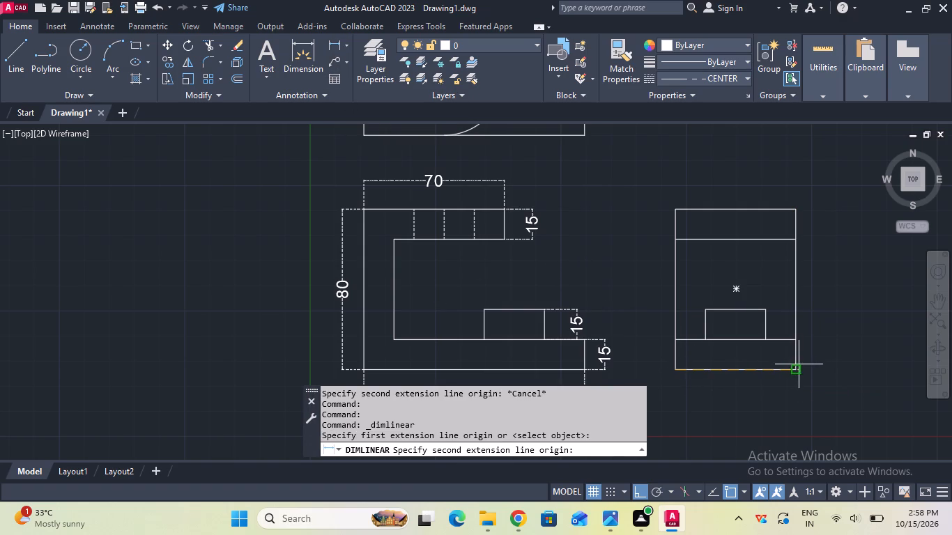
pyautogui.click(799, 364)
pyautogui.click(799, 408)
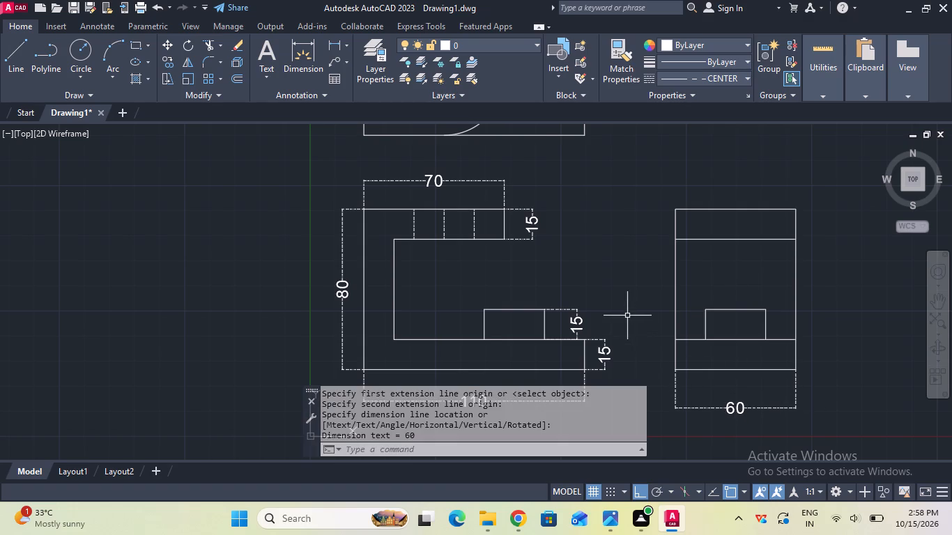
# Add a horizontal linear dimension for the back-edge notch's depth in the top view, placed below the view.
pyautogui.scroll(-1, 627, 315)
pyautogui.moveTo(627, 315); pyautogui.dragTo(634, 362, button='middle')
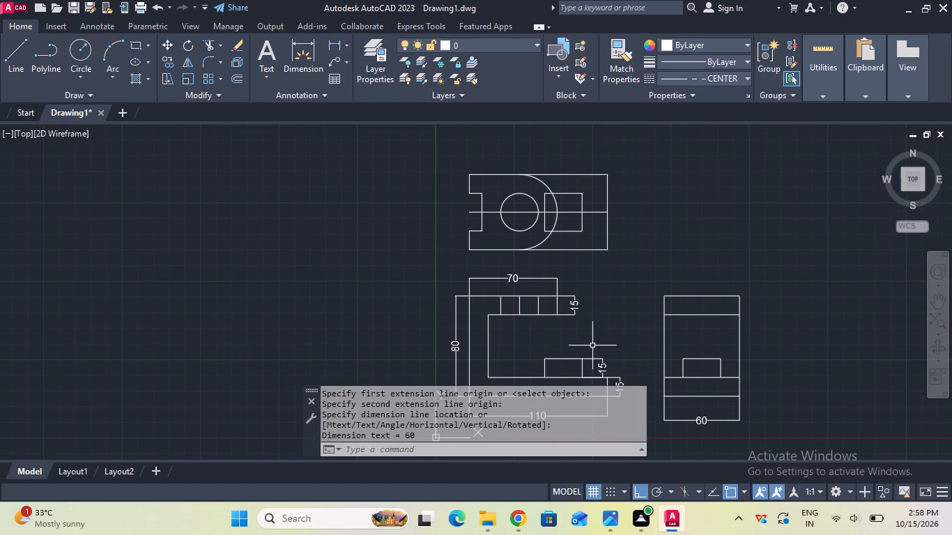
pyautogui.scroll(1, 584, 339)
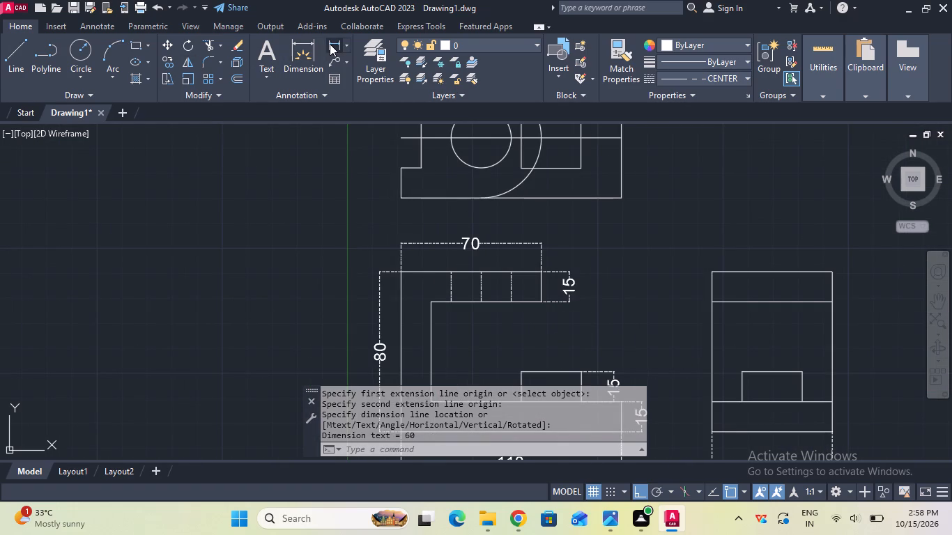
pyautogui.click(330, 44)
pyautogui.click(404, 200)
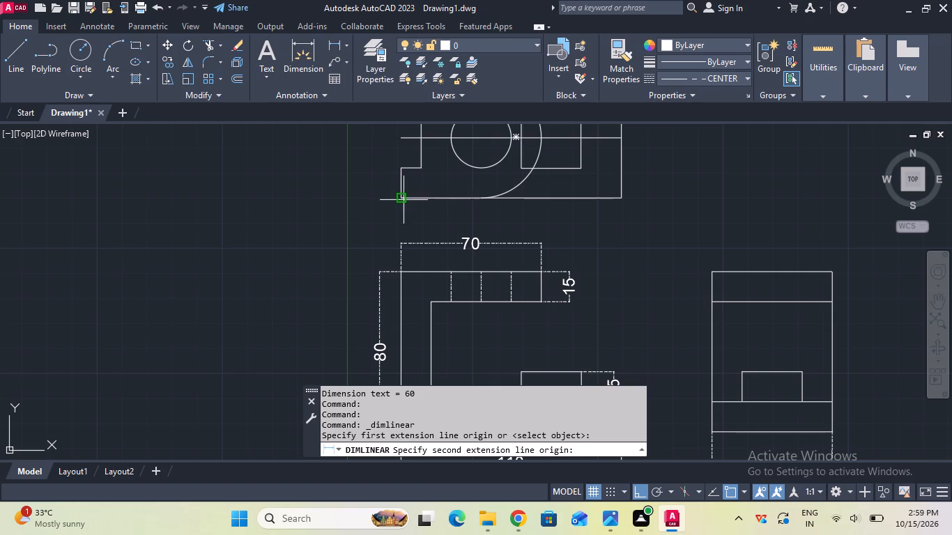
pyautogui.click(425, 171)
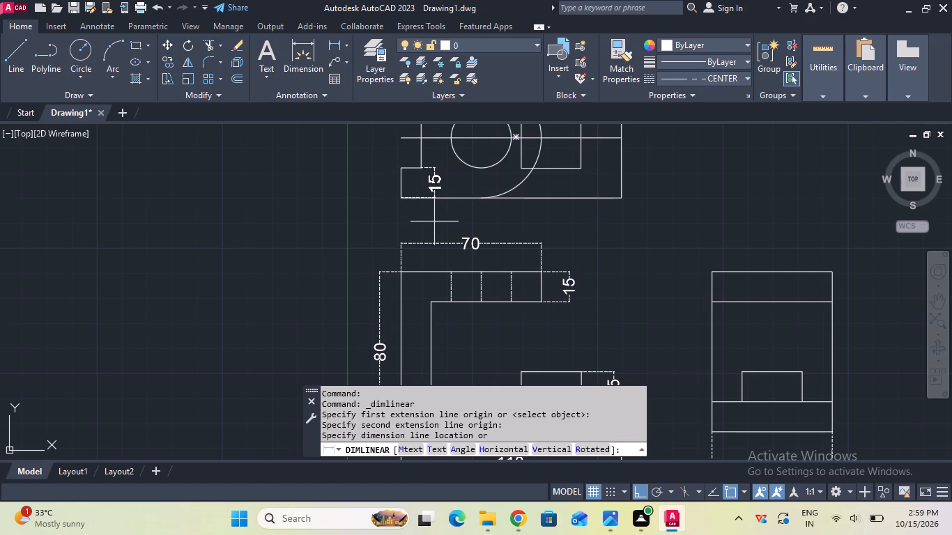
pyautogui.click(397, 227)
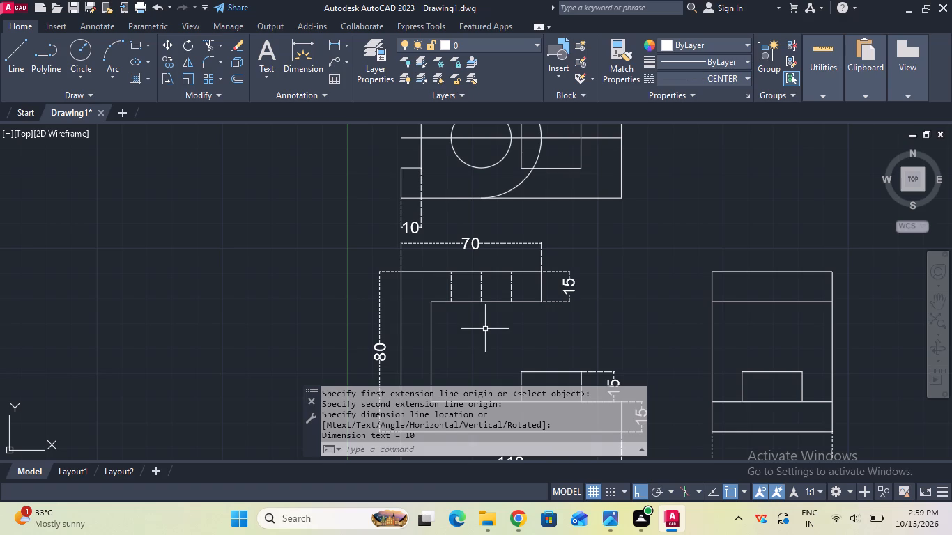
# Add a vertical linear dimension for the width of the lower shoulder beside the notch in the top view, placed outside the back edge.
pyautogui.click(335, 48)
pyautogui.click(402, 166)
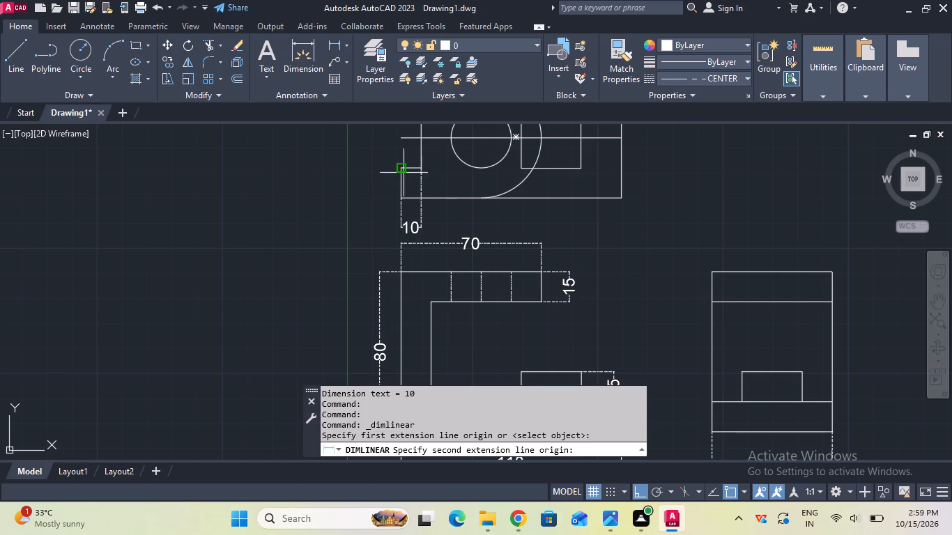
pyautogui.click(407, 202)
pyautogui.click(381, 209)
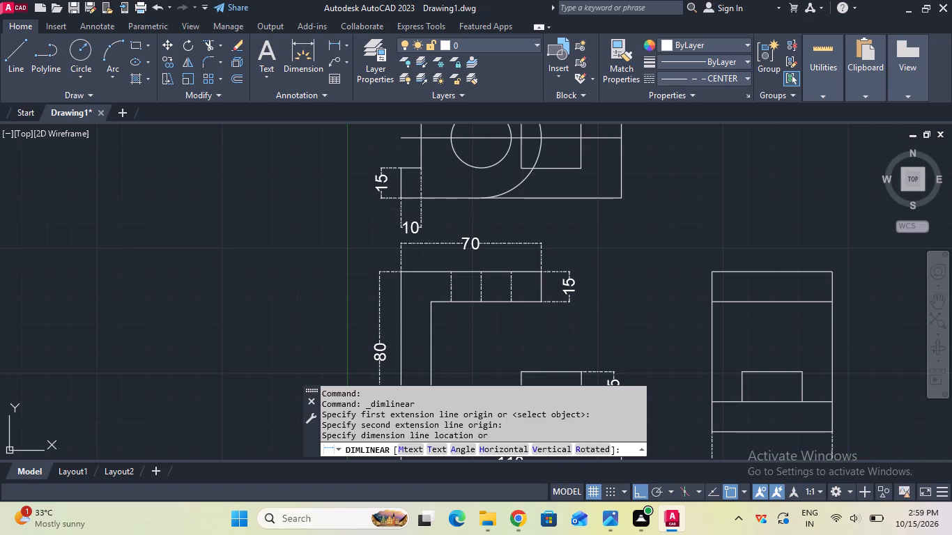
# Add a horizontal linear dimension from the back edge to the hole's centre, placed above the top view.
pyautogui.moveTo(489, 176); pyautogui.dragTo(484, 273, button='middle')
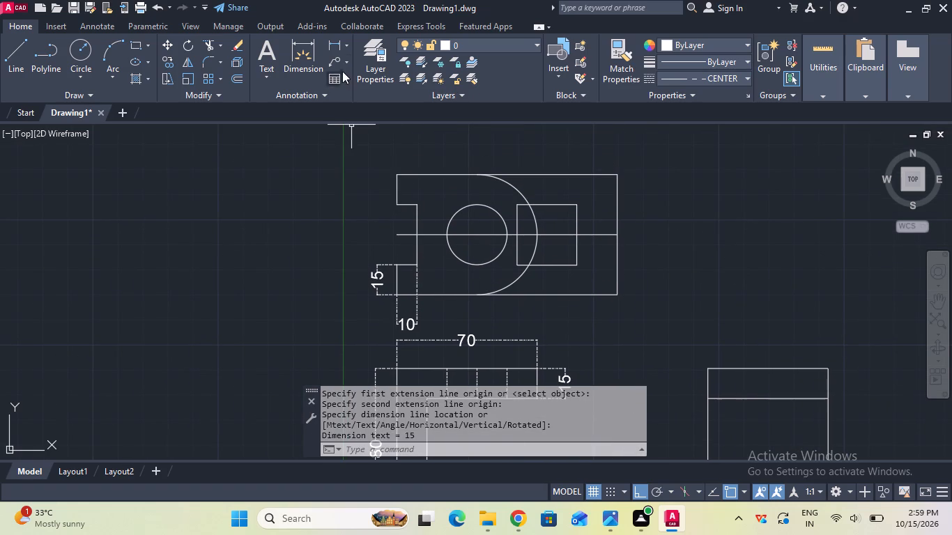
pyautogui.click(336, 47)
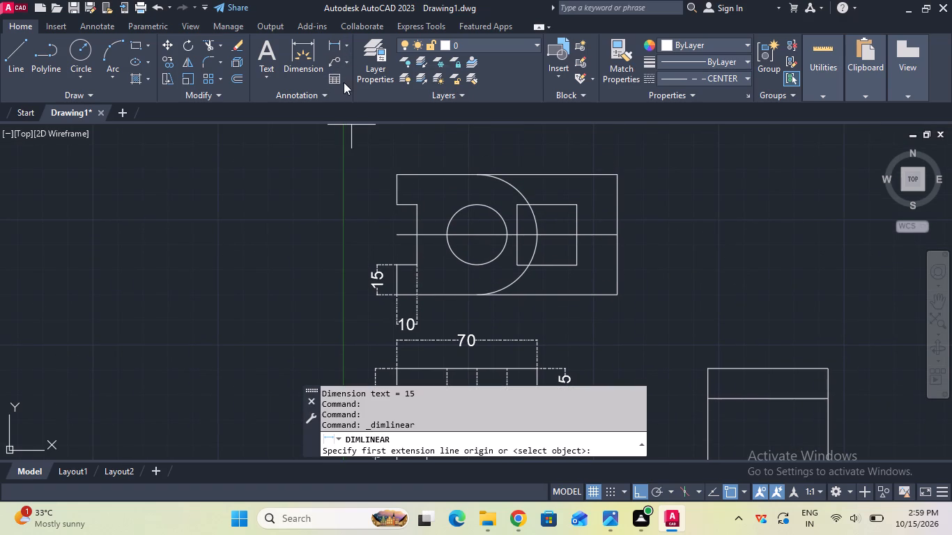
pyautogui.click(395, 170)
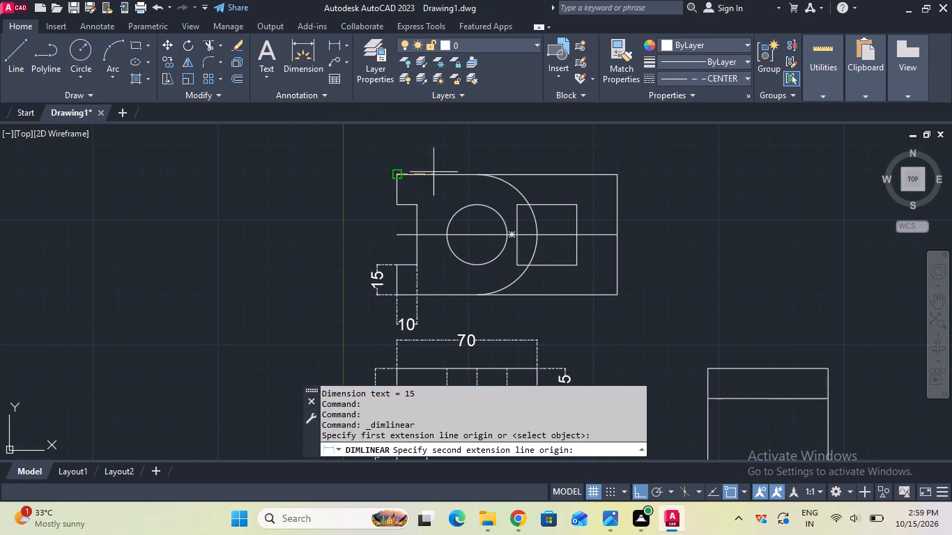
pyautogui.click(479, 229)
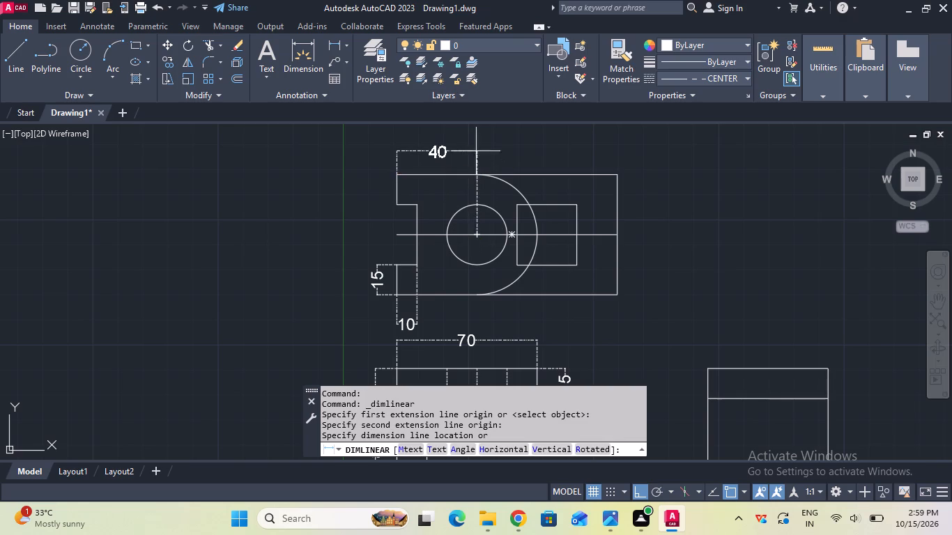
pyautogui.click(474, 139)
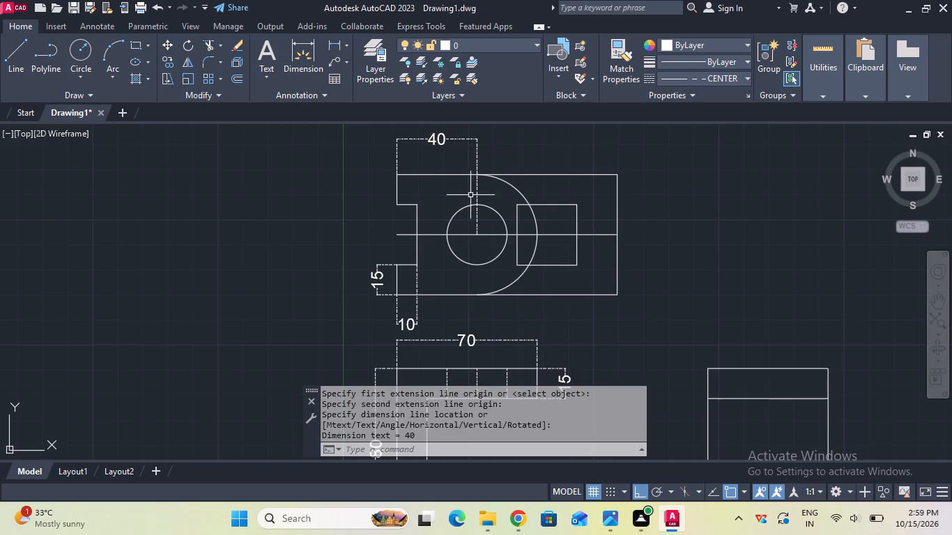
# Add a horizontal linear dimension from the hole's centre position to the small block's far edge, placed above the top view in line with the previous one.
pyautogui.click(329, 50)
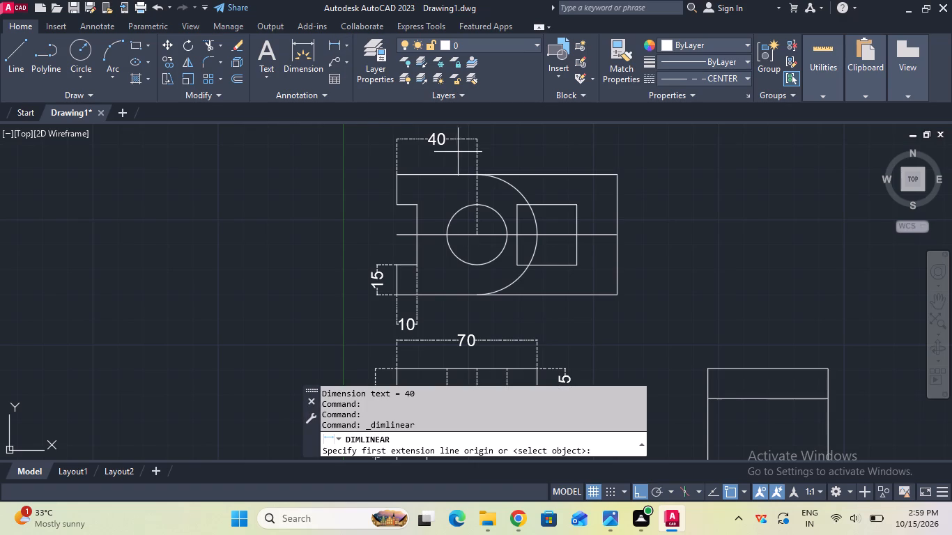
pyautogui.click(479, 172)
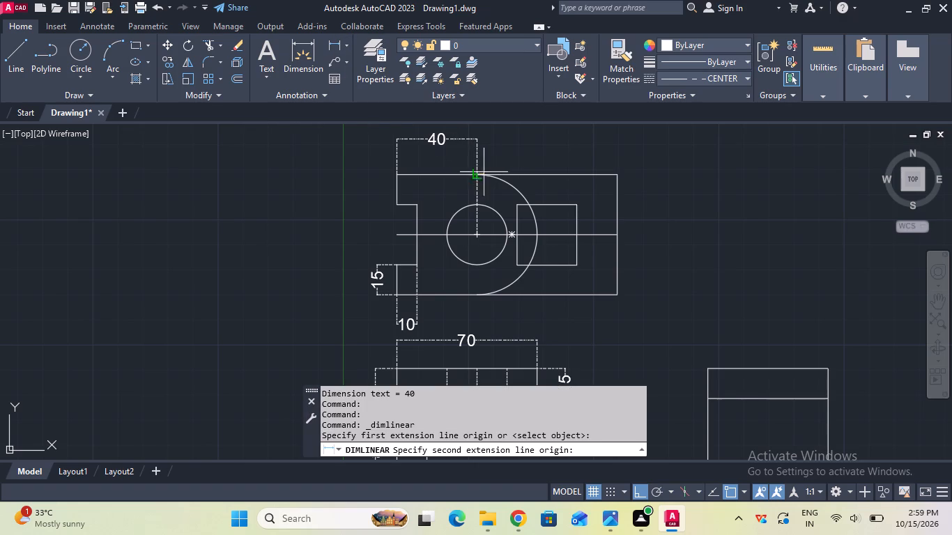
pyautogui.click(574, 205)
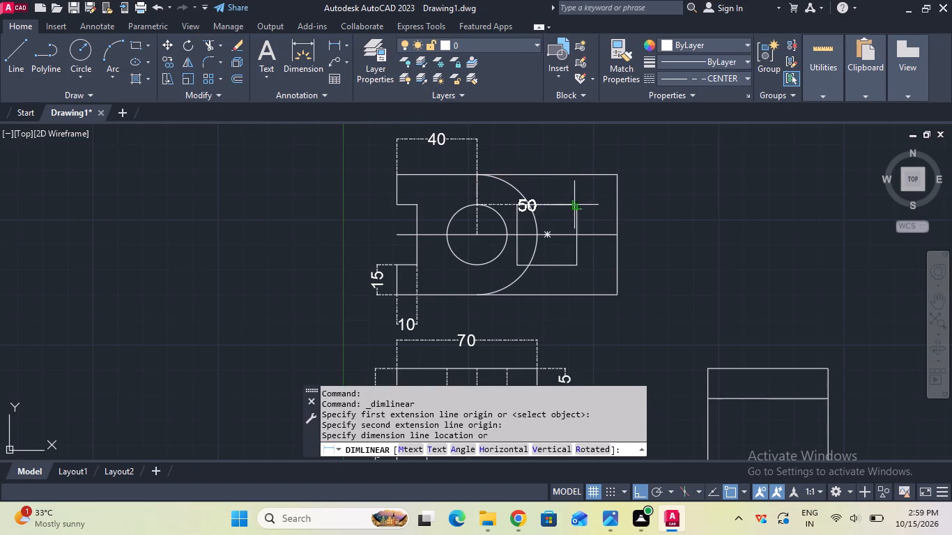
pyautogui.click(565, 139)
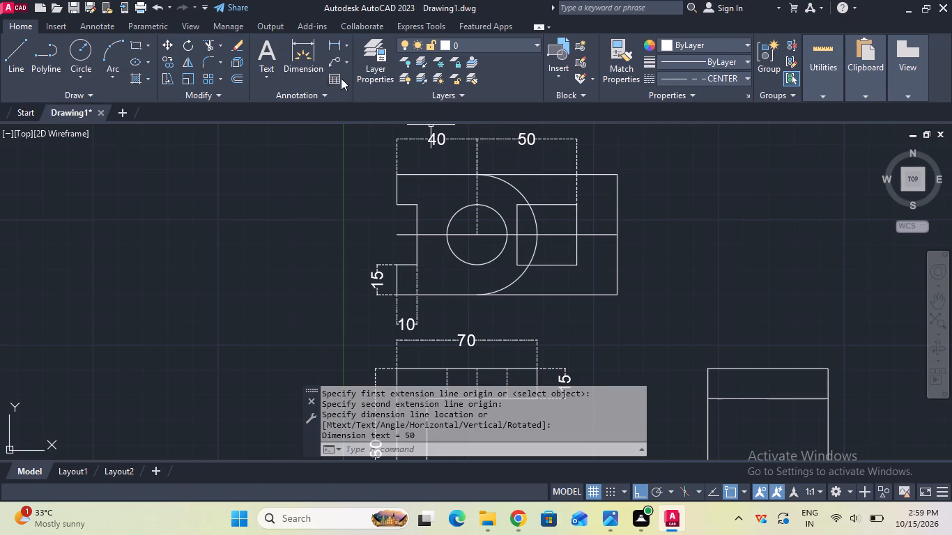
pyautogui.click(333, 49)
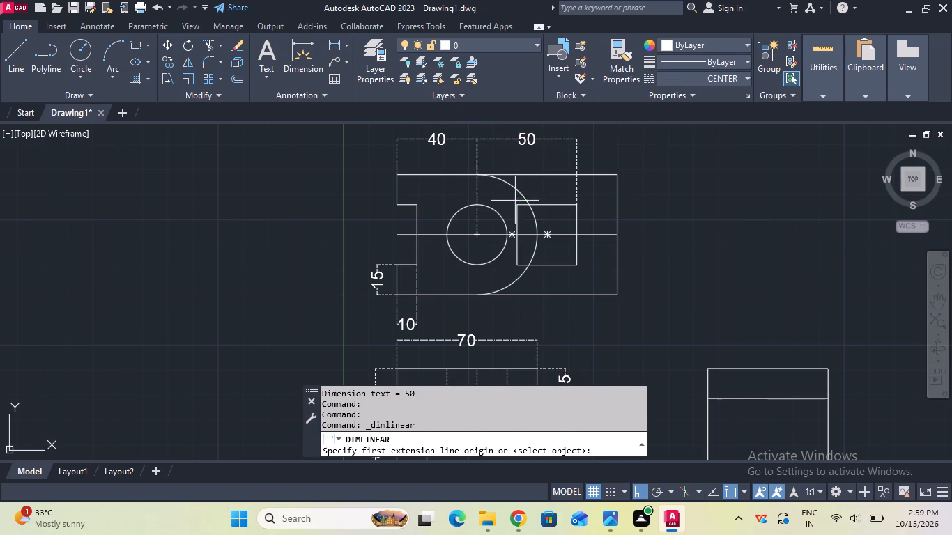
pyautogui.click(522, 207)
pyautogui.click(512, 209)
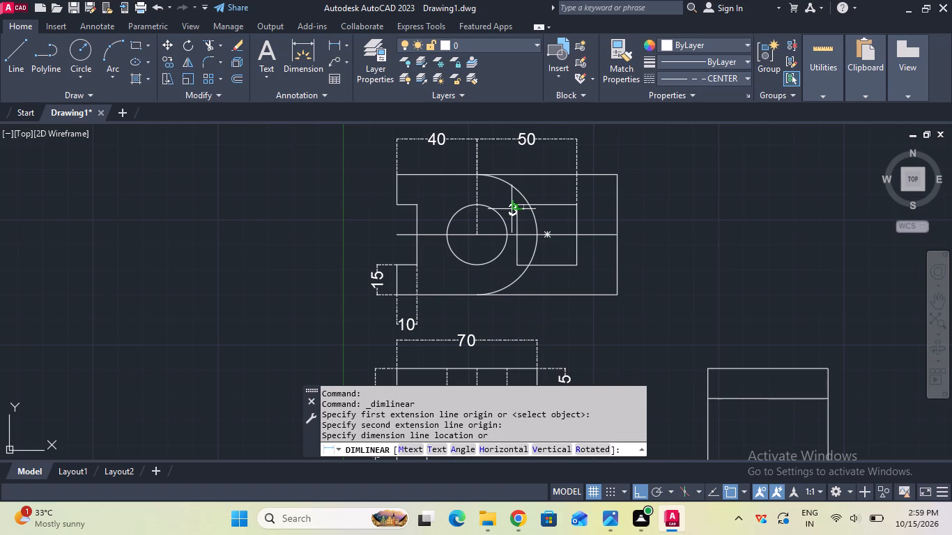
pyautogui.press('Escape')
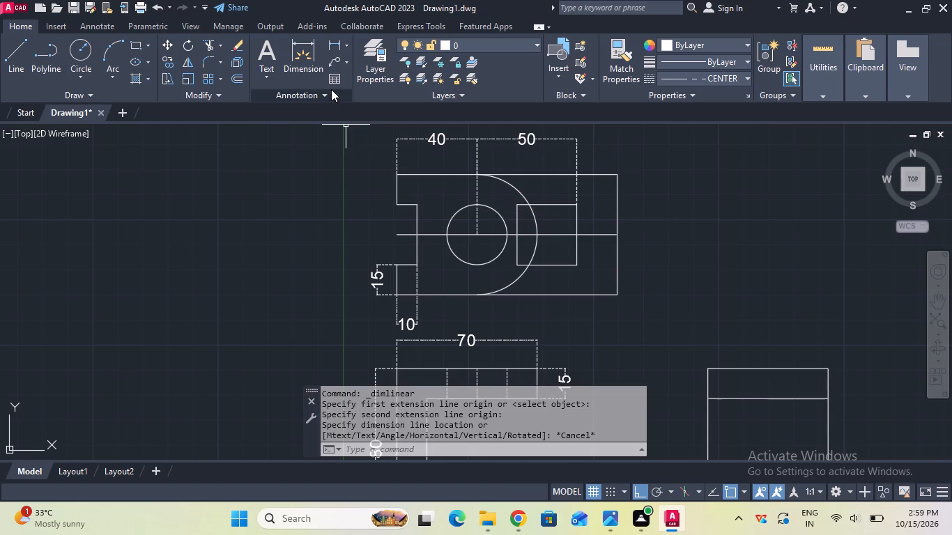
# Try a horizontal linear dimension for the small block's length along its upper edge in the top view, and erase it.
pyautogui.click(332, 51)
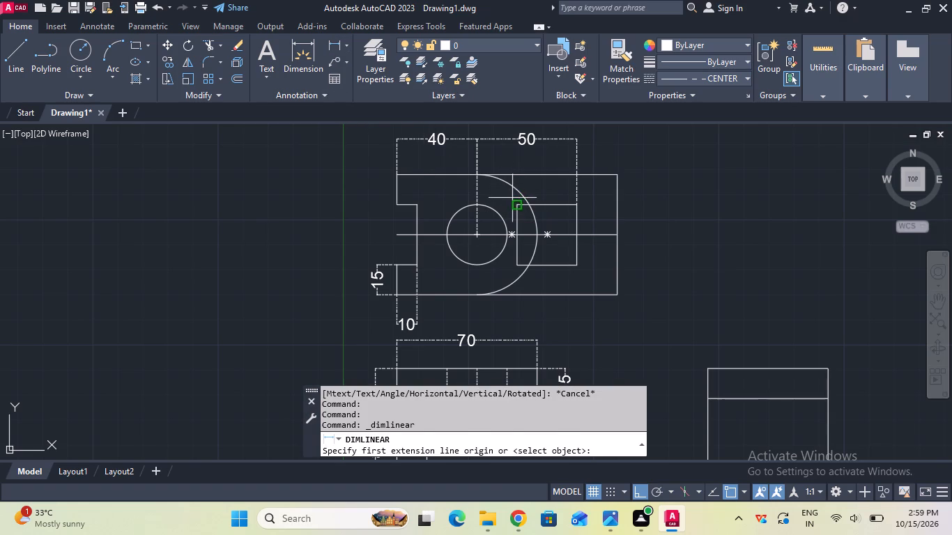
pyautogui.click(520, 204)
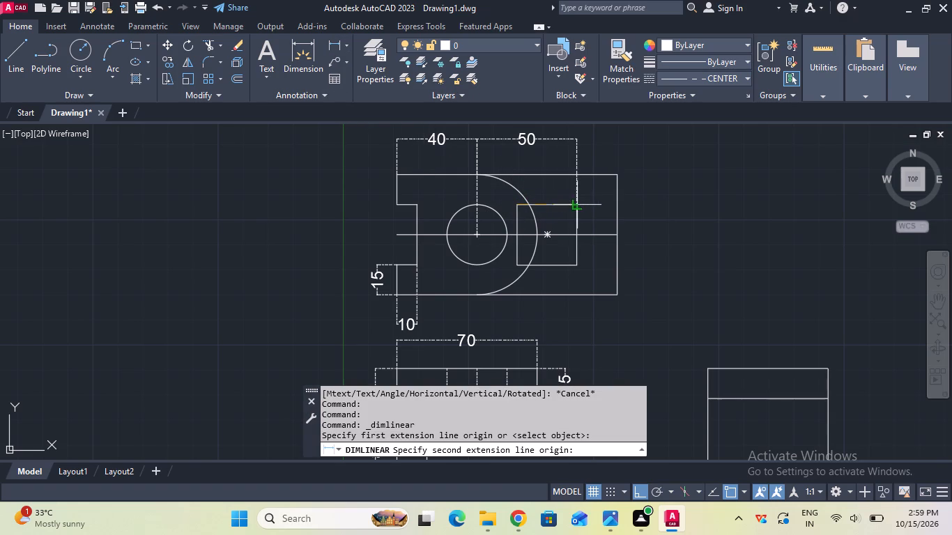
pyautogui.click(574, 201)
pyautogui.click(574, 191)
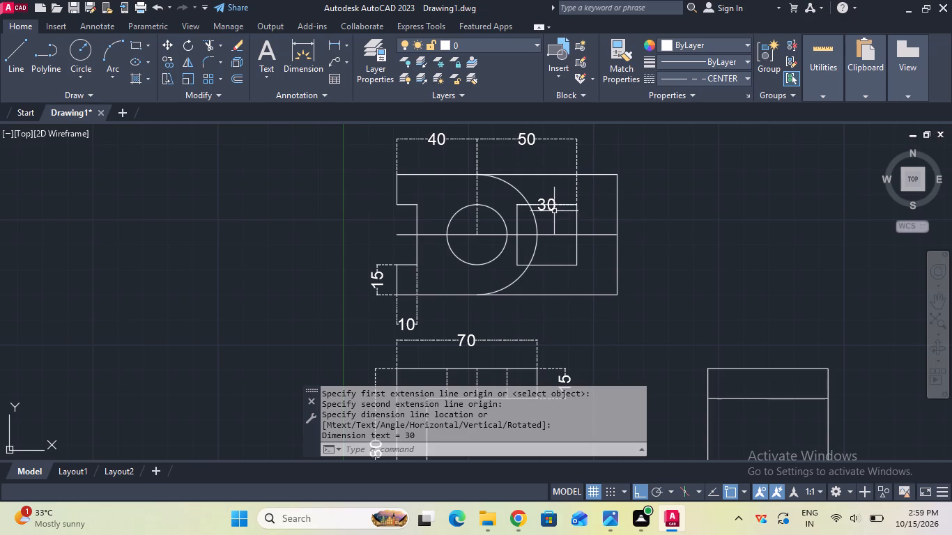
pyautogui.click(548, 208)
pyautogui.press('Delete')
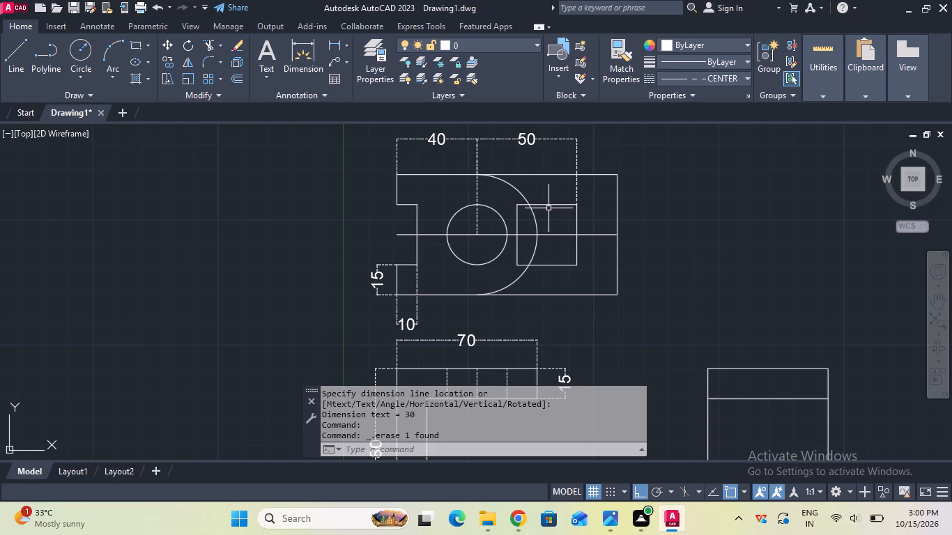
# Add a horizontal linear dimension for the small block's length in the top view, placed just above the block.
pyautogui.click(328, 49)
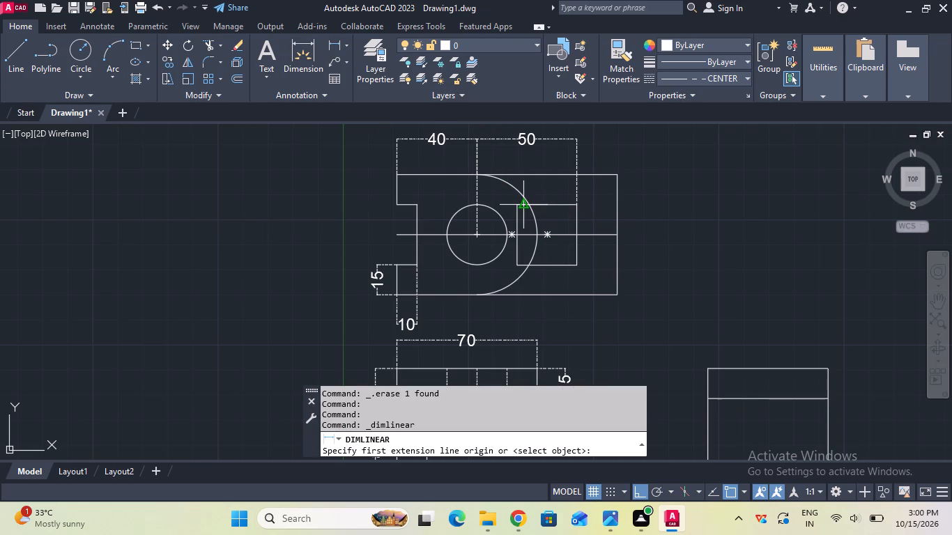
pyautogui.click(518, 210)
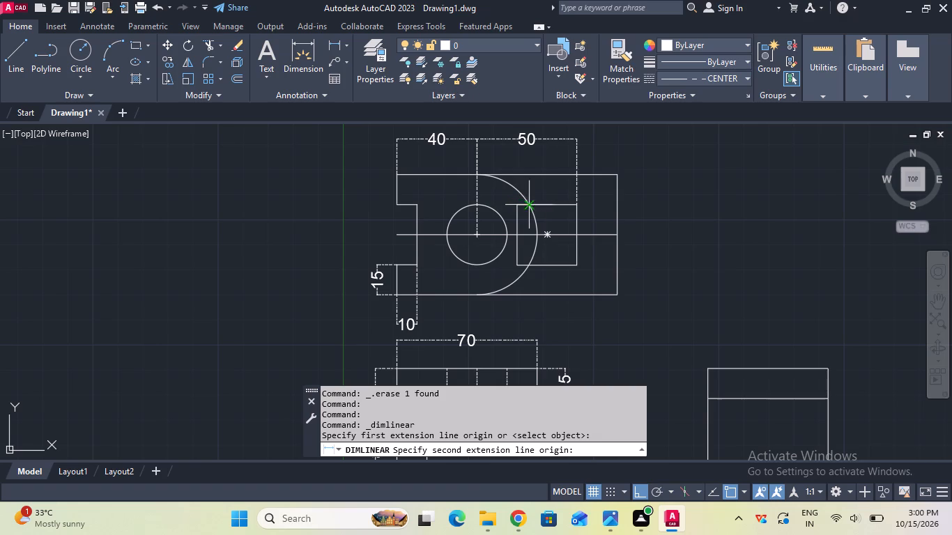
pyautogui.click(574, 202)
pyautogui.click(575, 182)
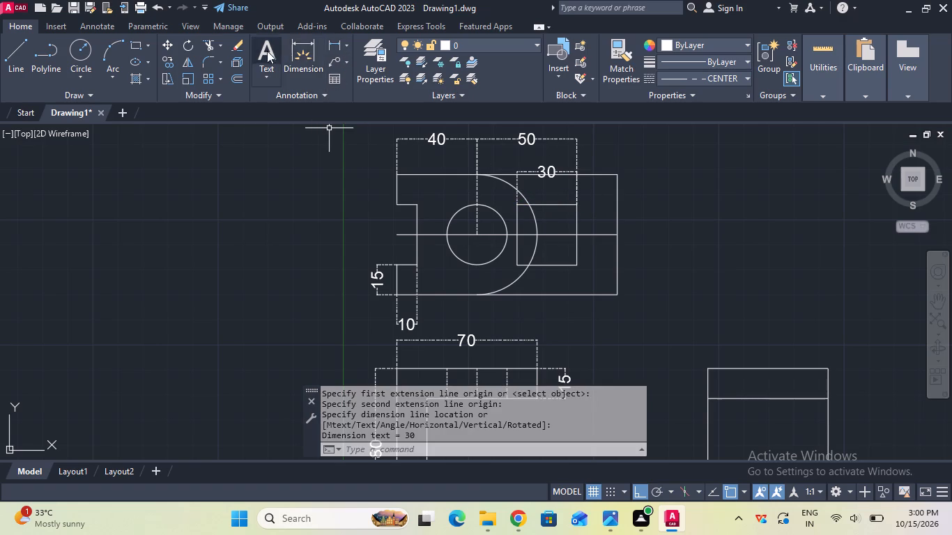
# Add a radius dimension to the large arc in the top view, placed outside below the front edge.
pyautogui.click(344, 41)
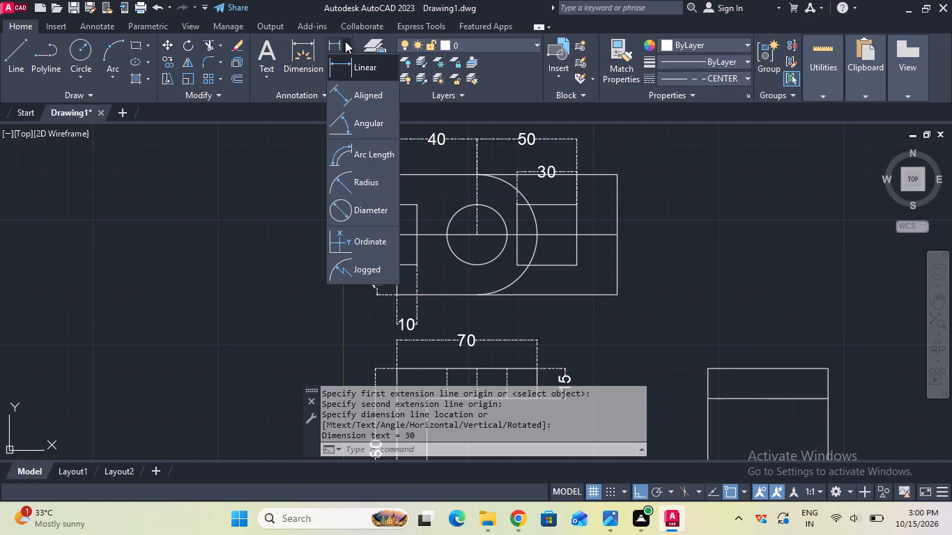
pyautogui.click(367, 189)
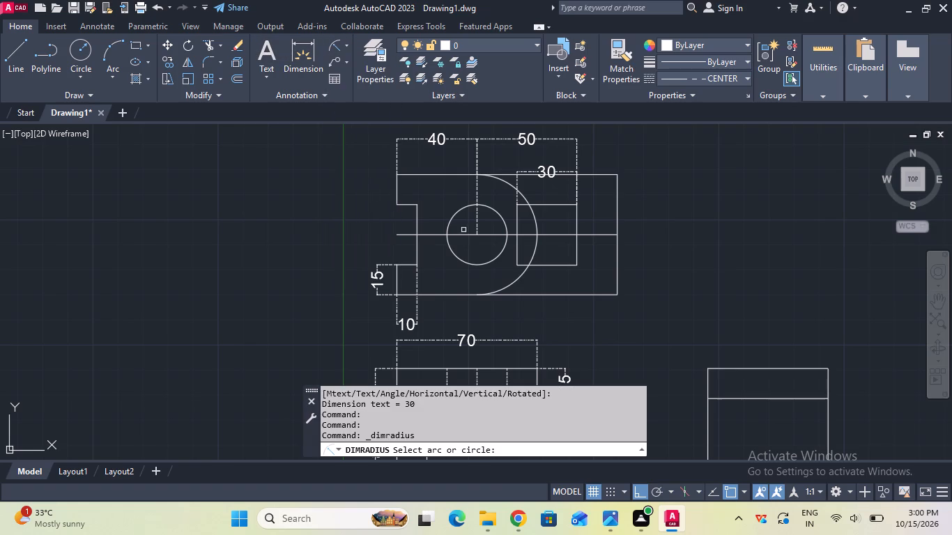
pyautogui.click(516, 282)
pyautogui.click(577, 322)
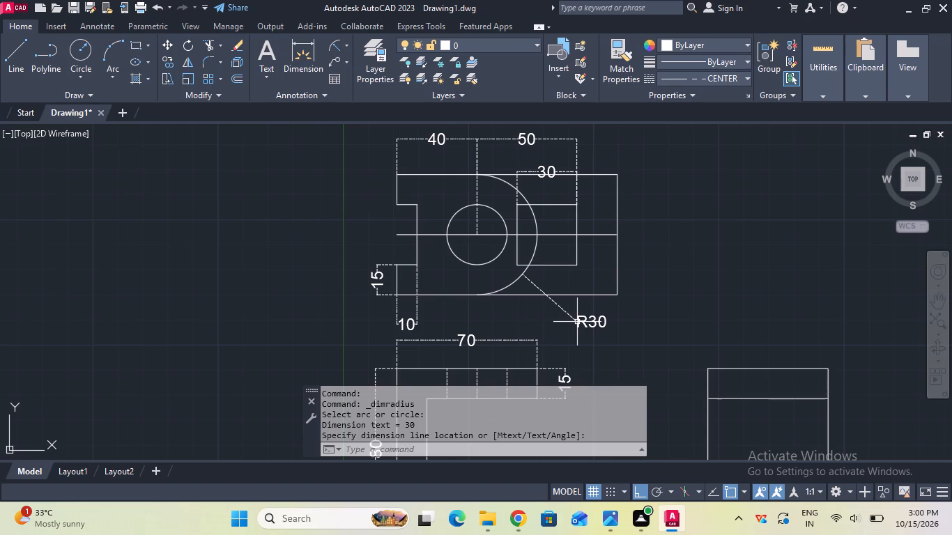
# Add a vertical linear dimension for the small block's width in the top view, placed beyond the base plate's far end.
pyautogui.click(348, 47)
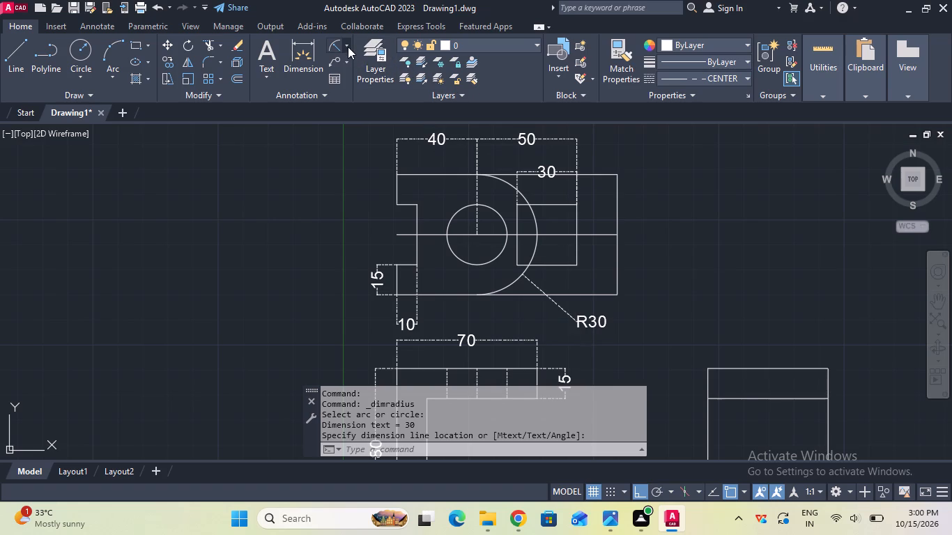
pyautogui.click(351, 57)
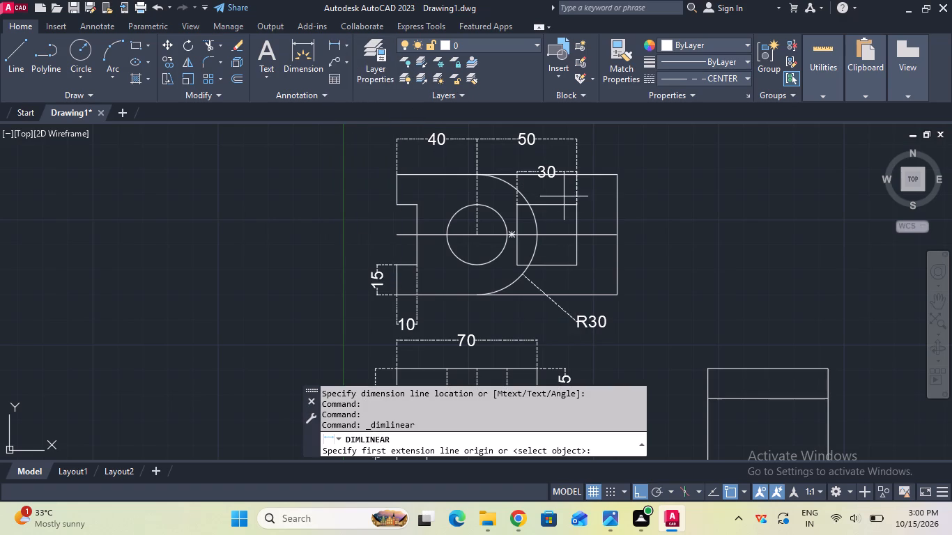
pyautogui.click(575, 204)
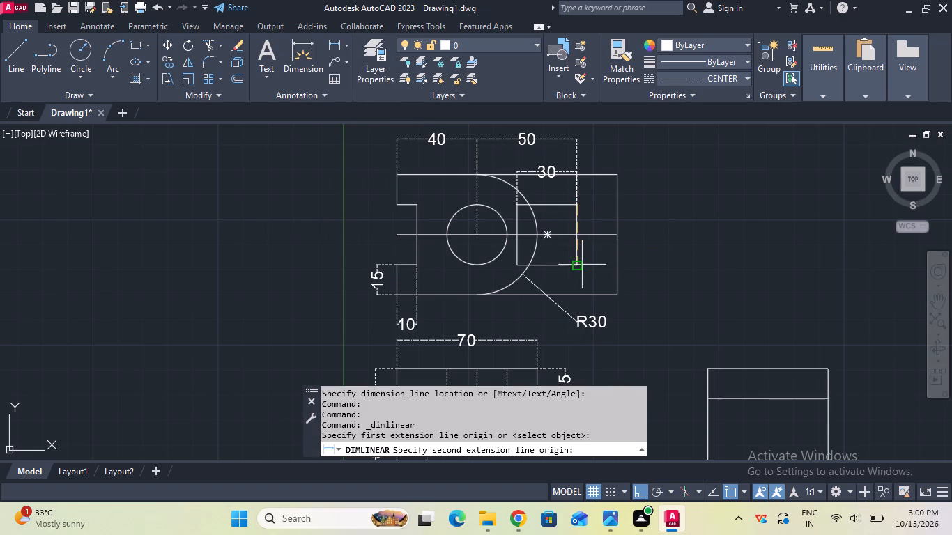
pyautogui.click(582, 266)
pyautogui.click(652, 271)
# Draw a vertical line from the hole's centre down to the hole's lower quadrant in the top view.
pyautogui.scroll(-2, 652, 271)
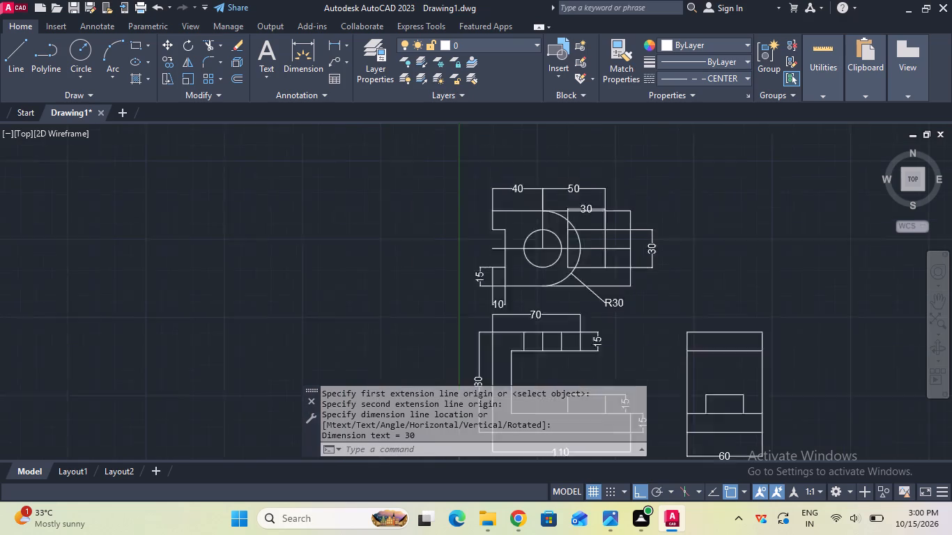
pyautogui.moveTo(652, 271); pyautogui.dragTo(638, 217, button='middle')
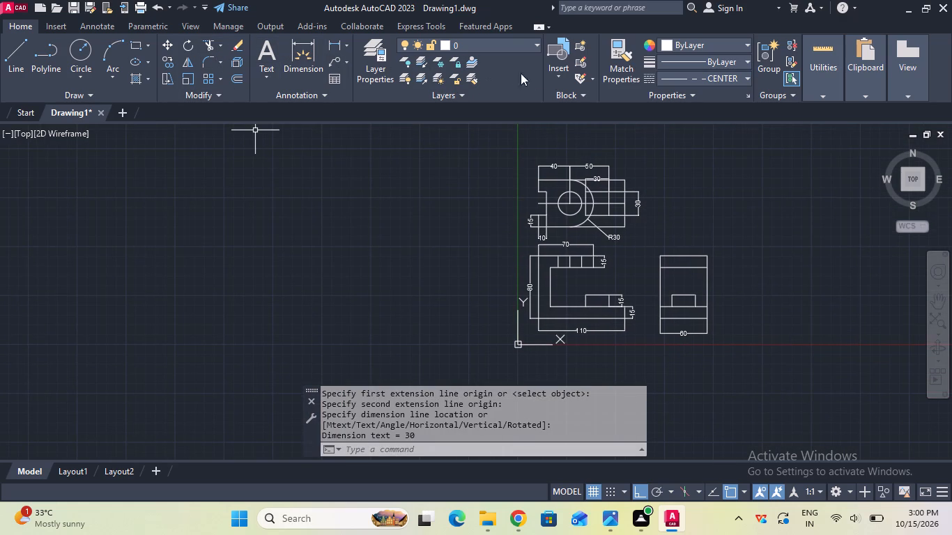
pyautogui.click(10, 60)
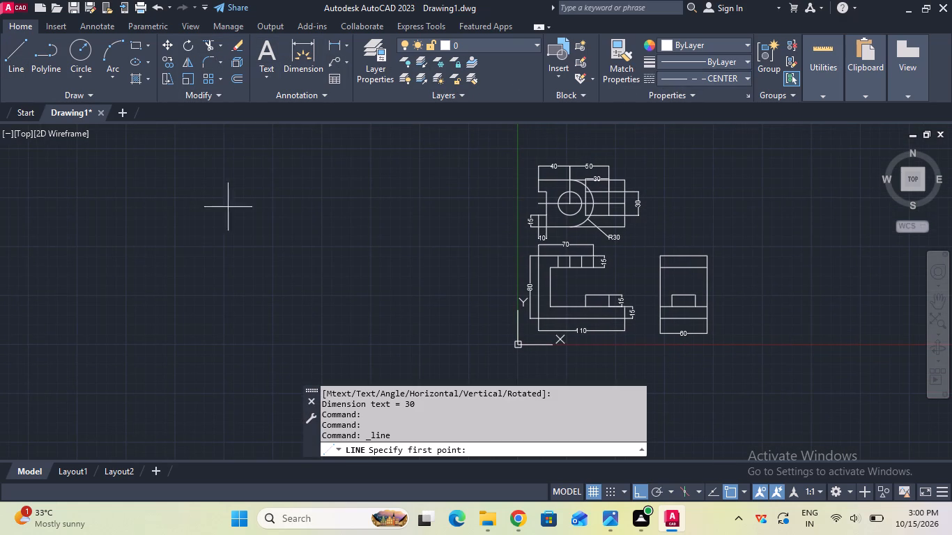
pyautogui.scroll(2, 533, 251)
pyautogui.moveTo(546, 243); pyautogui.dragTo(331, 340, button='middle')
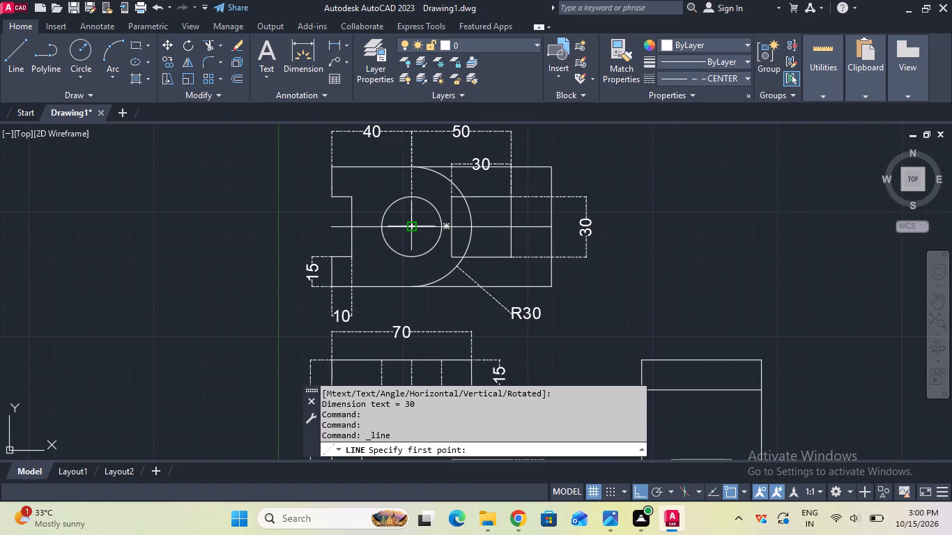
pyautogui.click(408, 227)
pyautogui.click(411, 257)
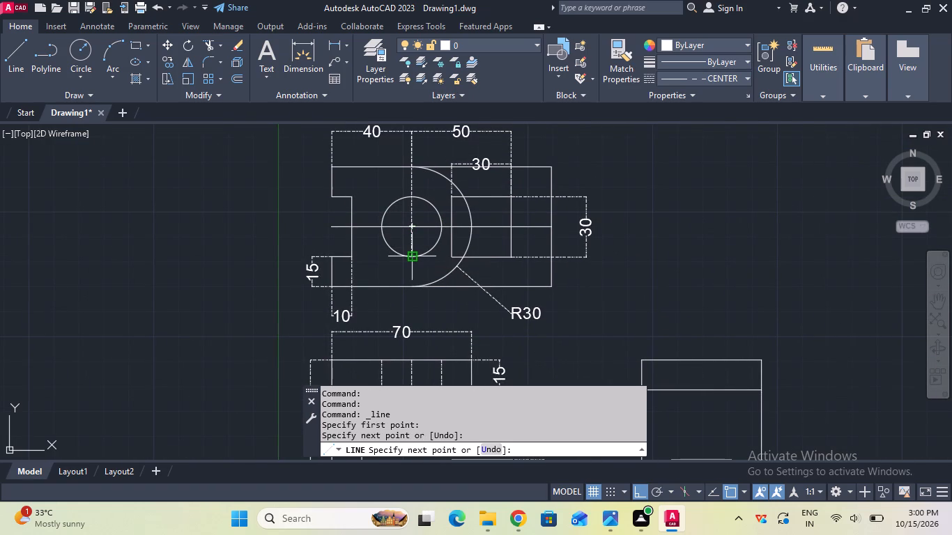
pyautogui.press('Escape')
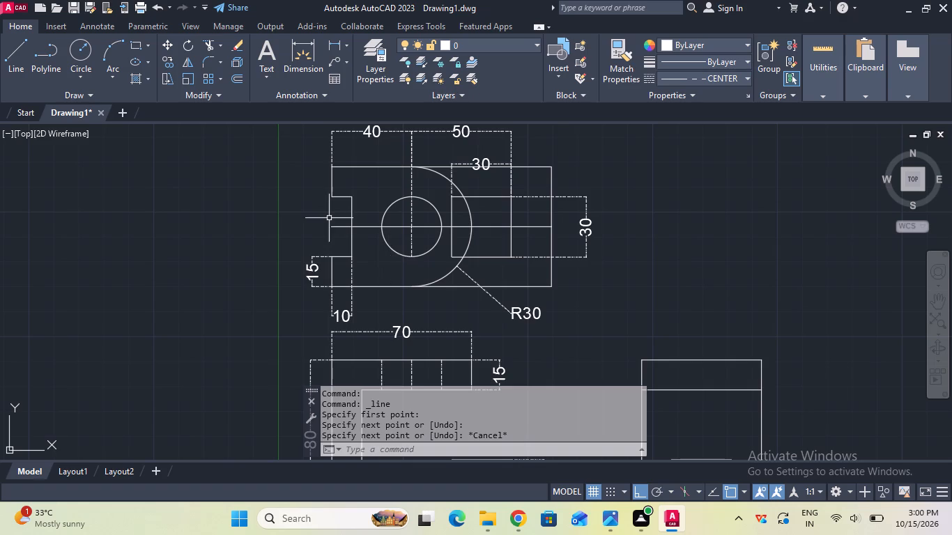
# Turn off log file recording with the LOGFILEOFF command.
pyautogui.scroll(-2, 329, 218)
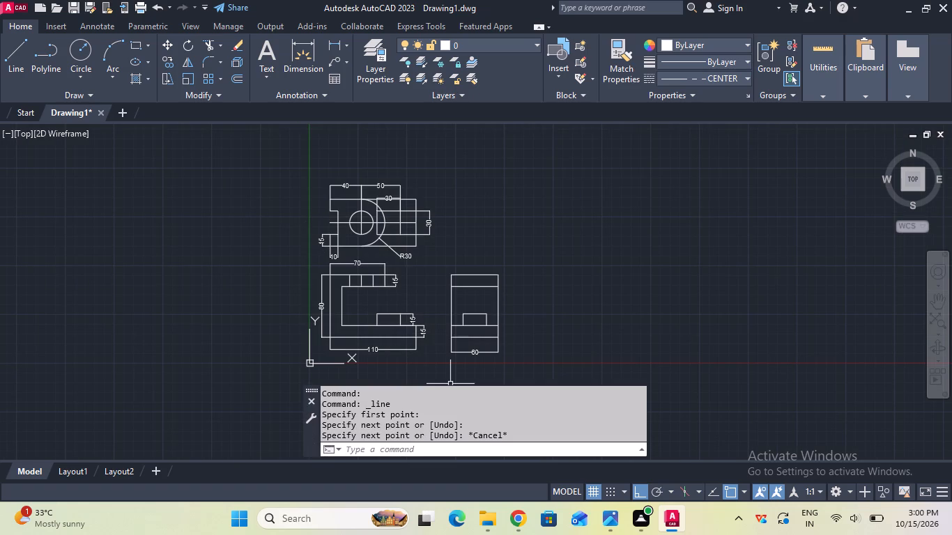
pyautogui.click(453, 449)
pyautogui.write('log')
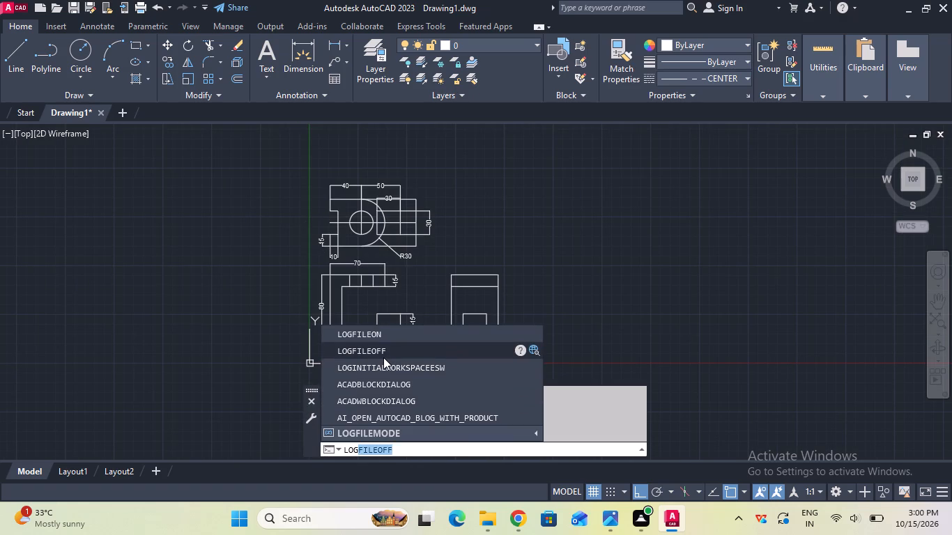
pyautogui.click(383, 357)
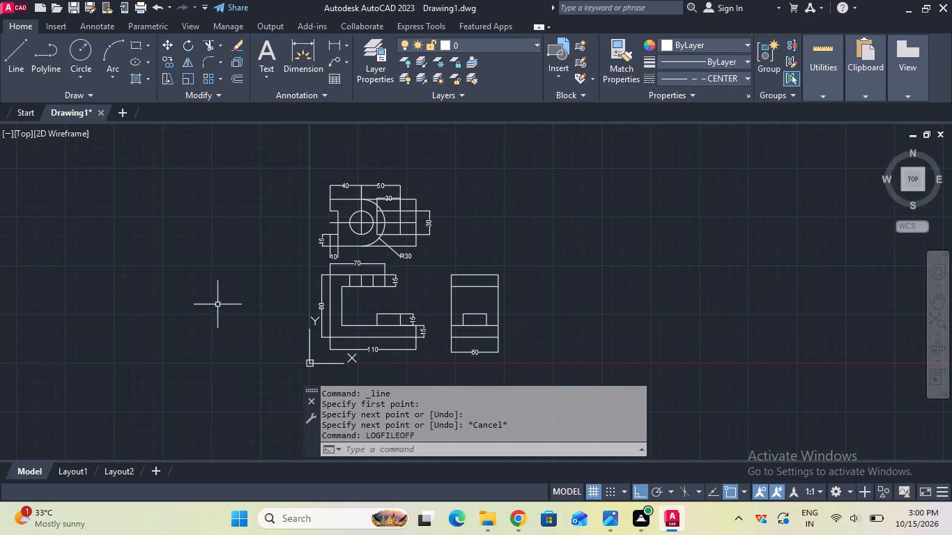
# Save the drawing in the Documents folder under the name OverHanging Bracket.
pyautogui.click(72, 13)
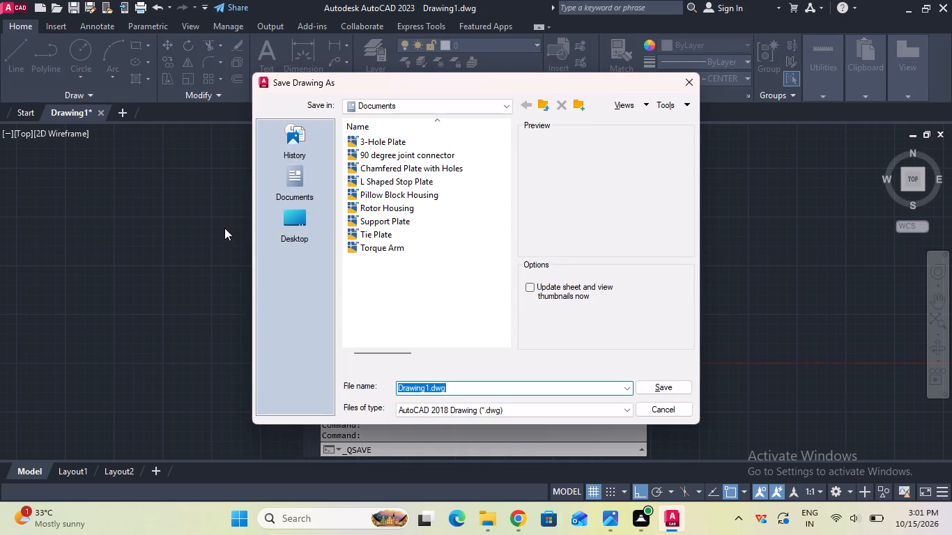
pyautogui.press('BackSpace')
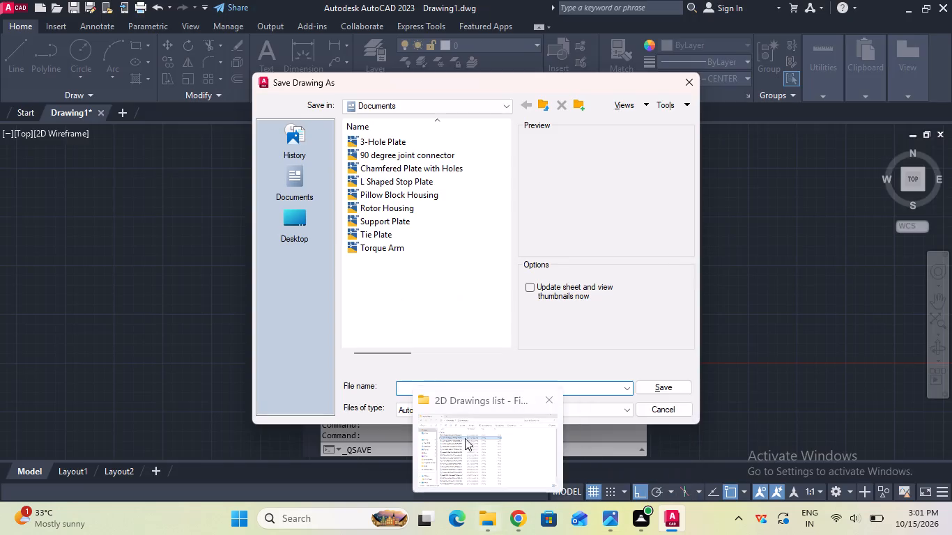
pyautogui.click(406, 387)
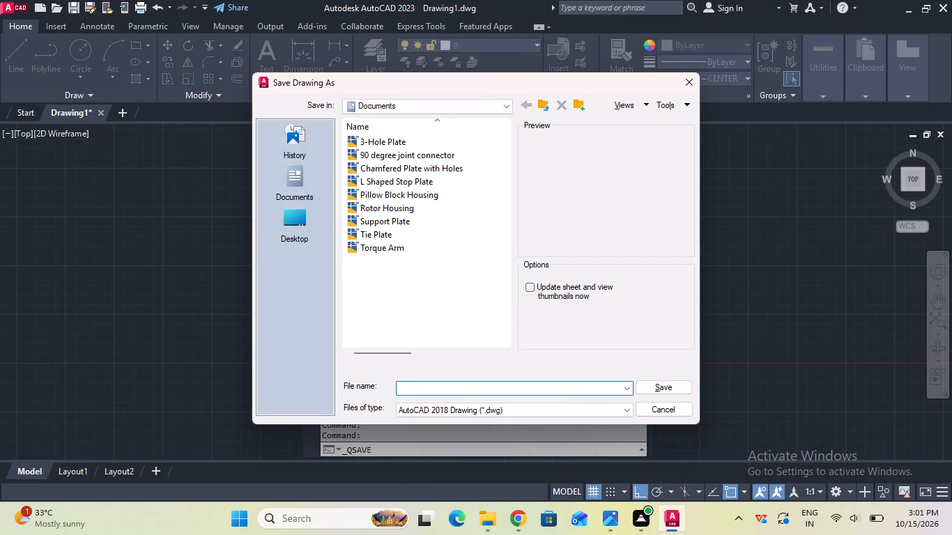
pyautogui.press('o')
pyautogui.write('ver')
pyautogui.write('anging')
pyautogui.press('space')
pyautogui.press('b')
pyautogui.write('racket')
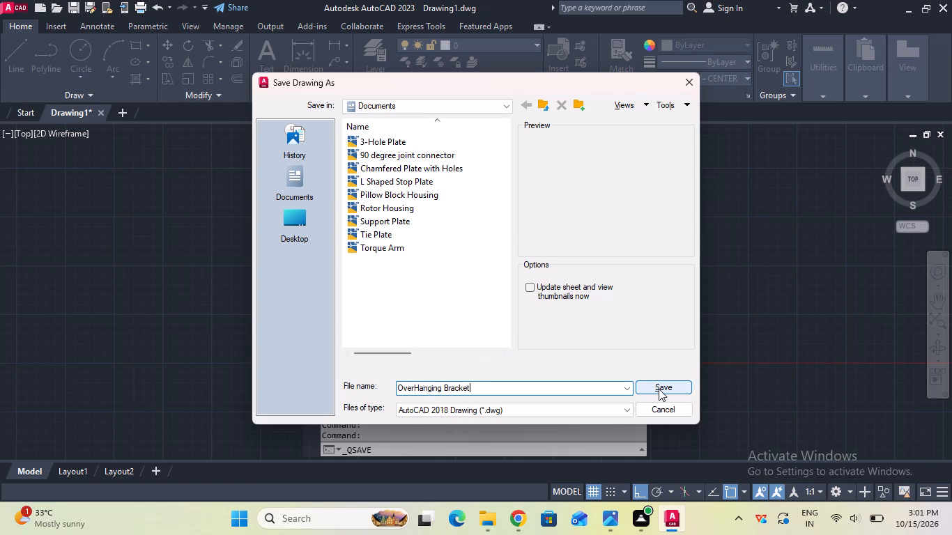
pyautogui.click(659, 389)
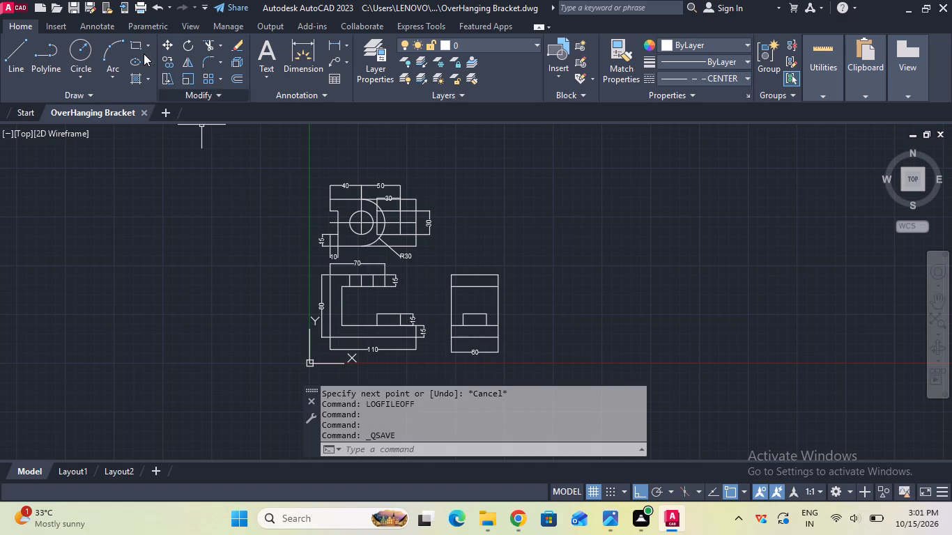
# Set up a plot of the model on ISO A4 (297.00 x 210.00 MM) paper with the plot centred.
pyautogui.click(137, 8)
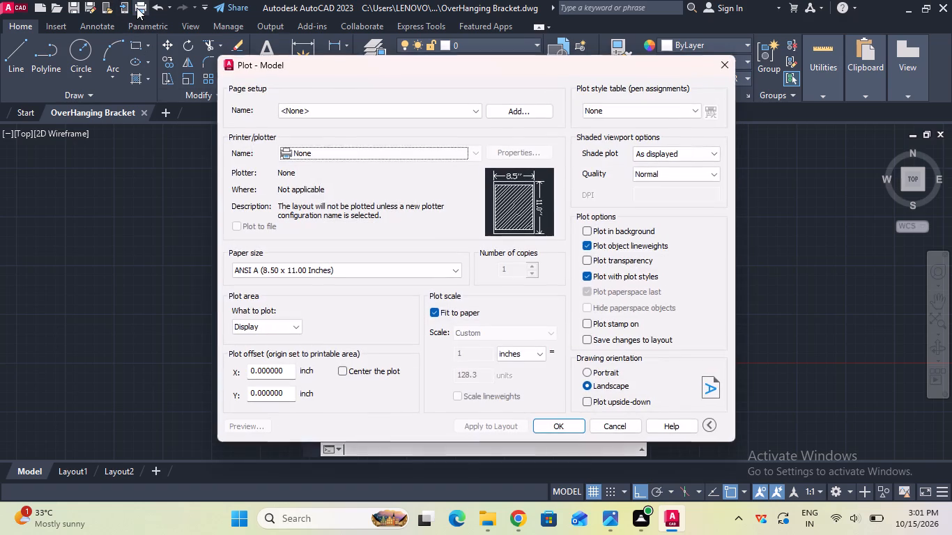
pyautogui.click(390, 265)
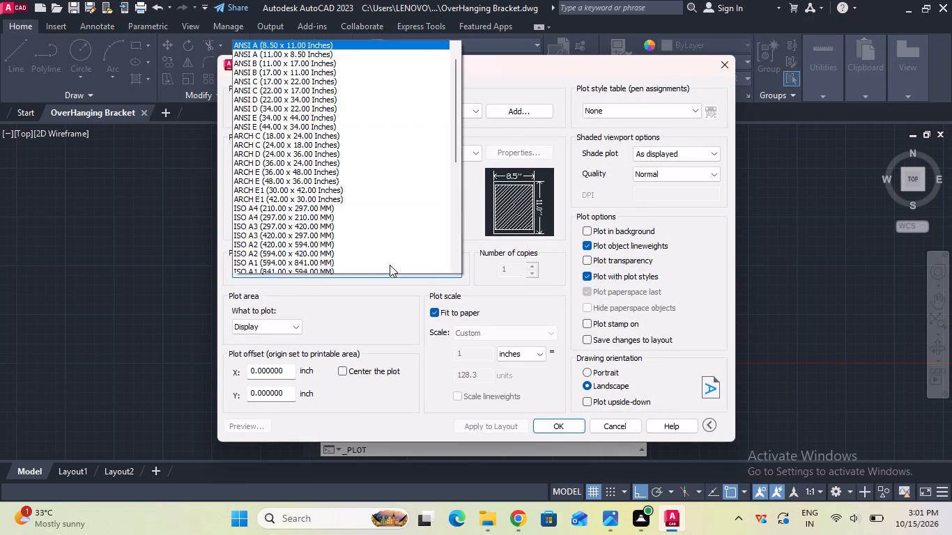
pyautogui.click(381, 180)
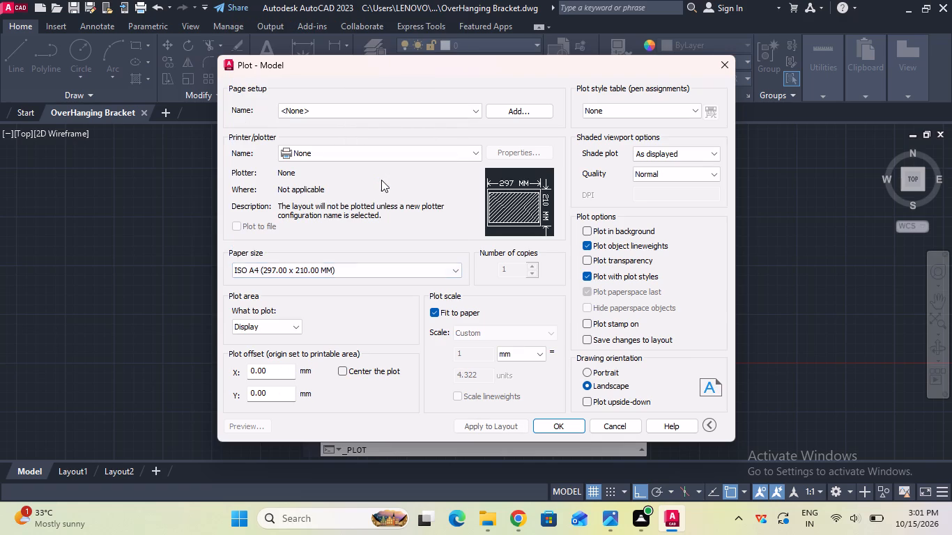
pyautogui.click(343, 369)
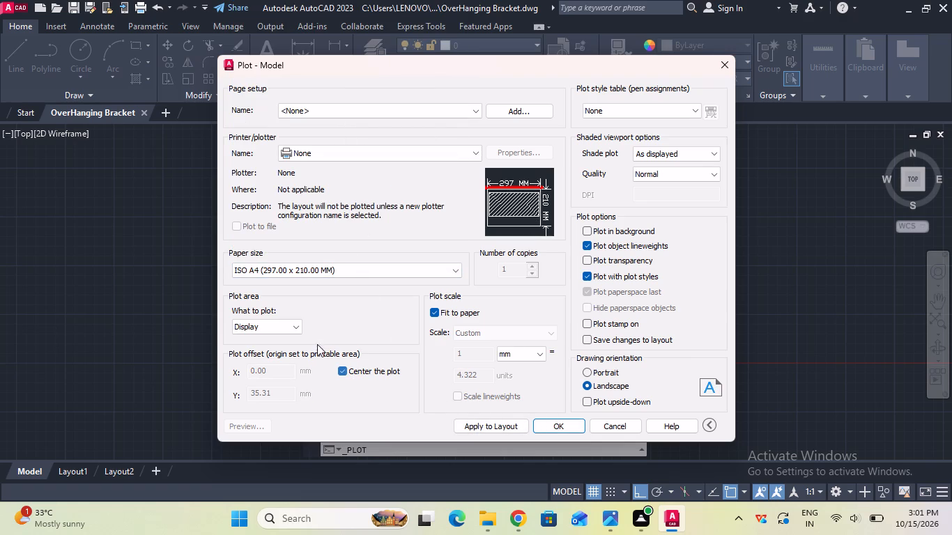
# Set the plot area to a window enclosing all three dimensioned views.
pyautogui.click(298, 326)
pyautogui.click(289, 363)
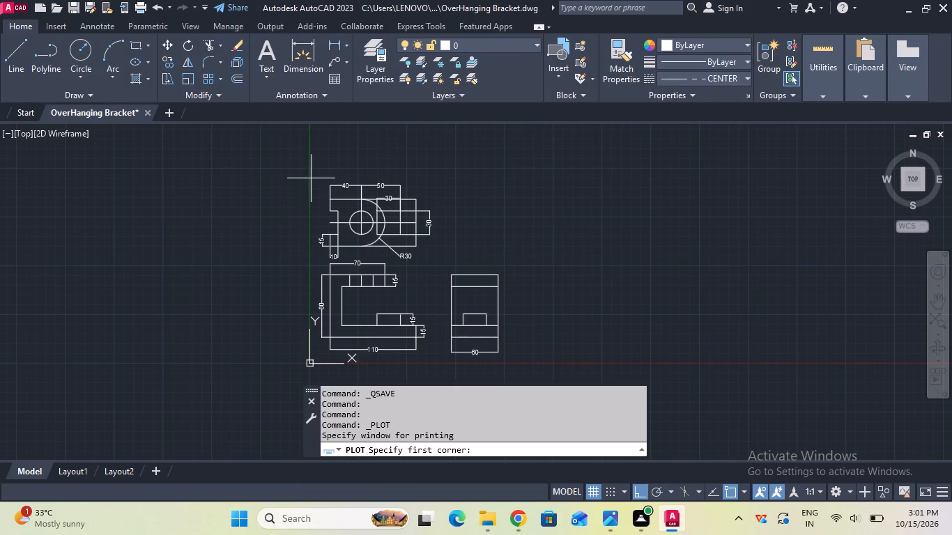
pyautogui.click(306, 173)
pyautogui.click(529, 362)
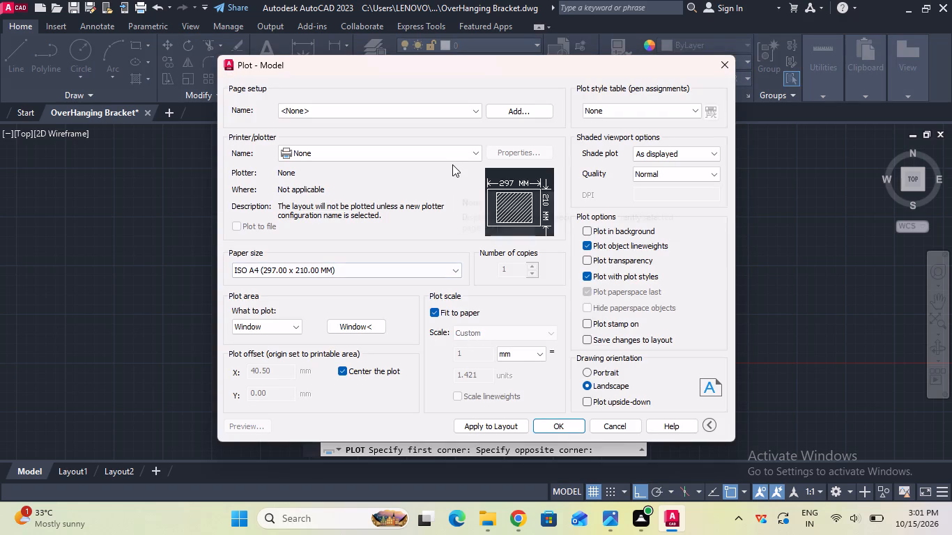
# Plot the drawing with DWG To PDF.pc3, save the PDF file, and close it in the PDF viewer.
pyautogui.click(452, 159)
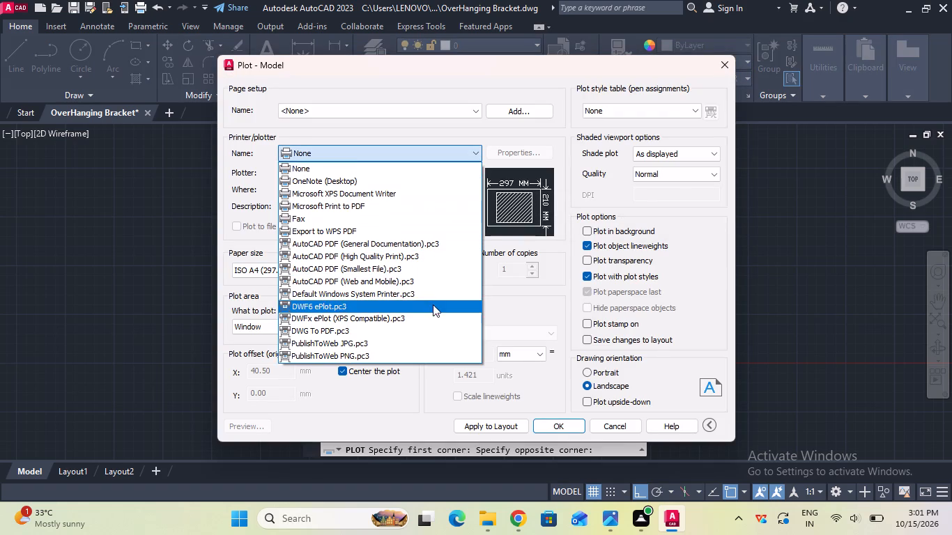
pyautogui.click(431, 329)
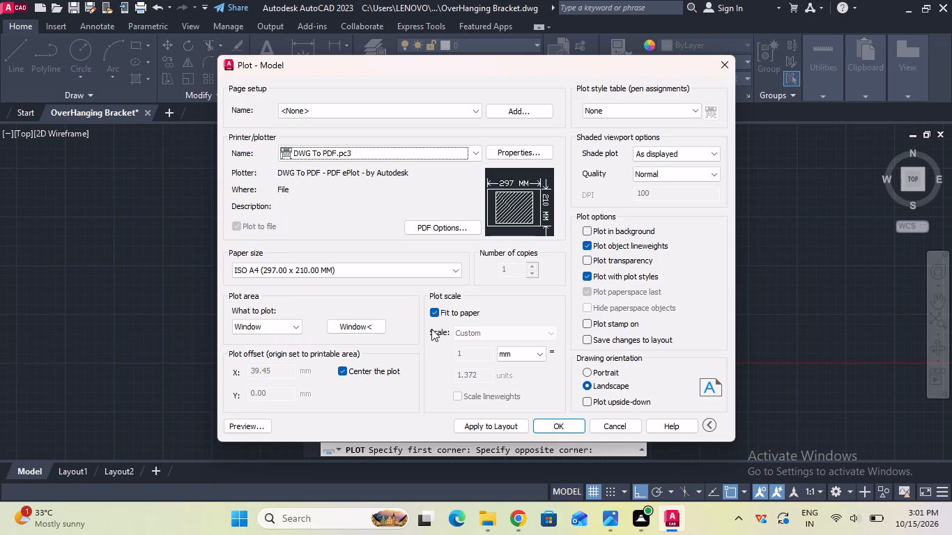
pyautogui.click(569, 426)
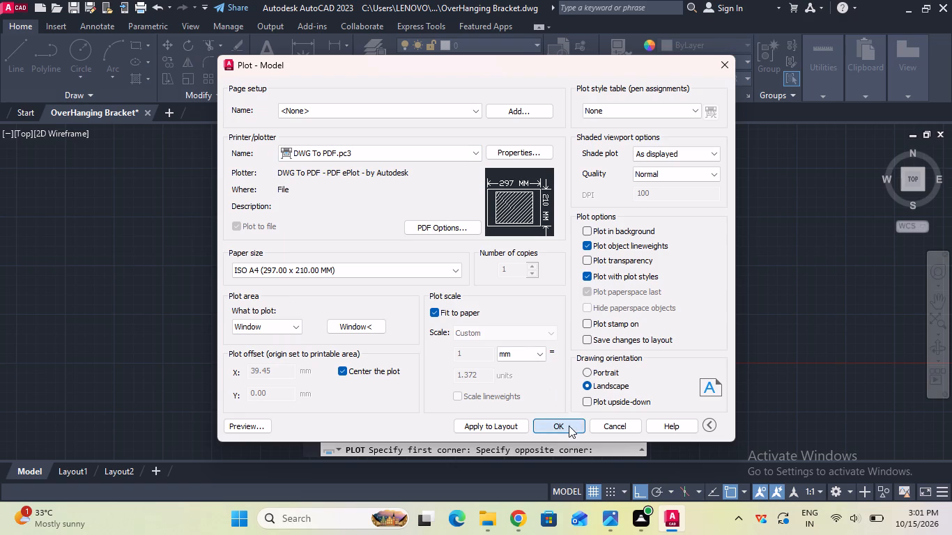
pyautogui.click(656, 391)
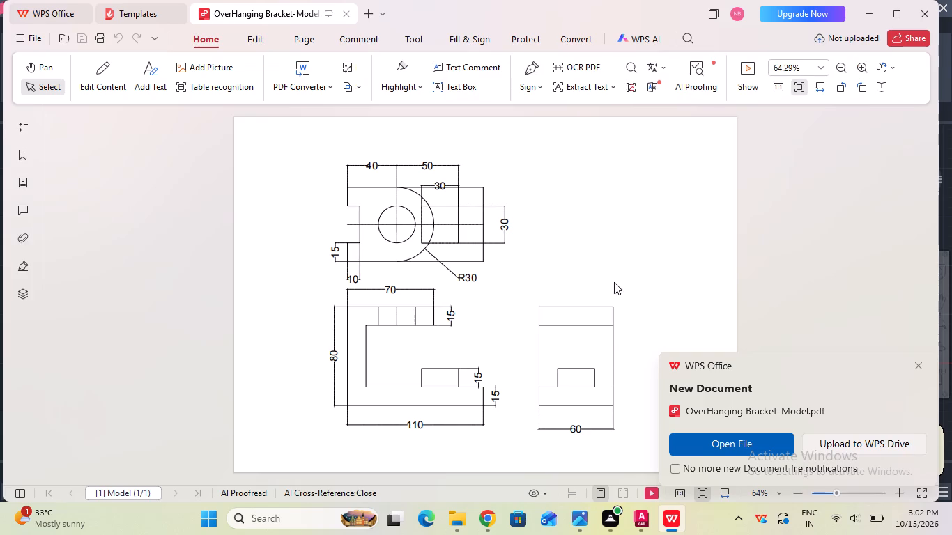
pyautogui.click(925, 19)
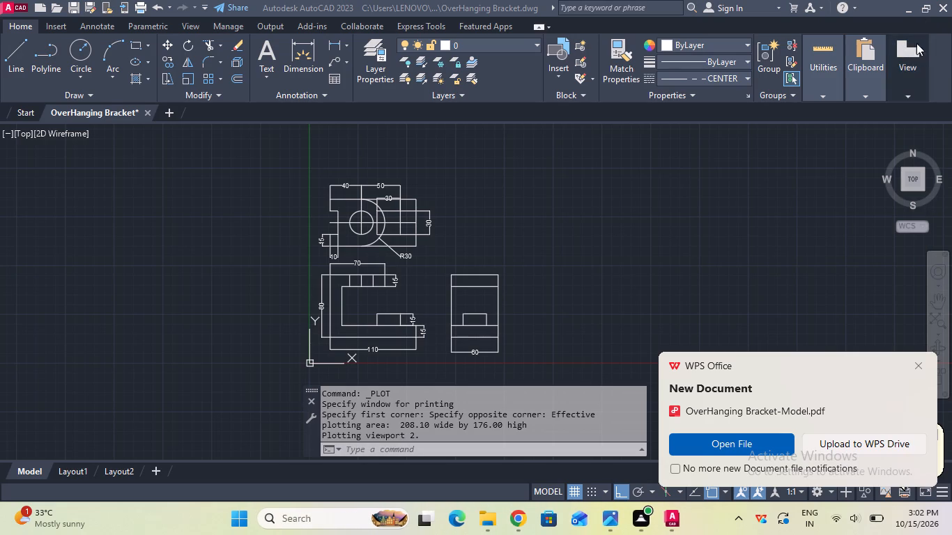
# Exit AutoCAD, saving the changes to the OverHanging Bracket drawing.
pyautogui.click(935, 15)
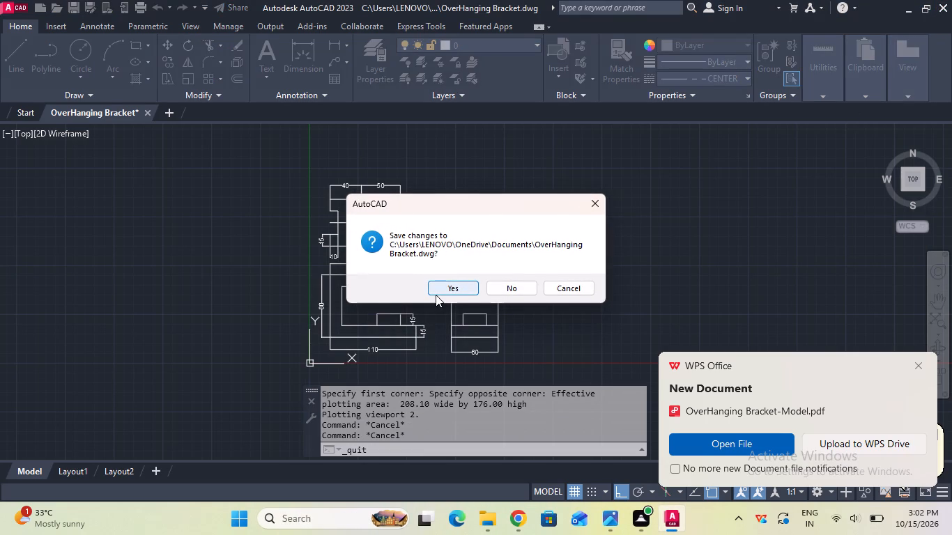
pyautogui.click(436, 295)
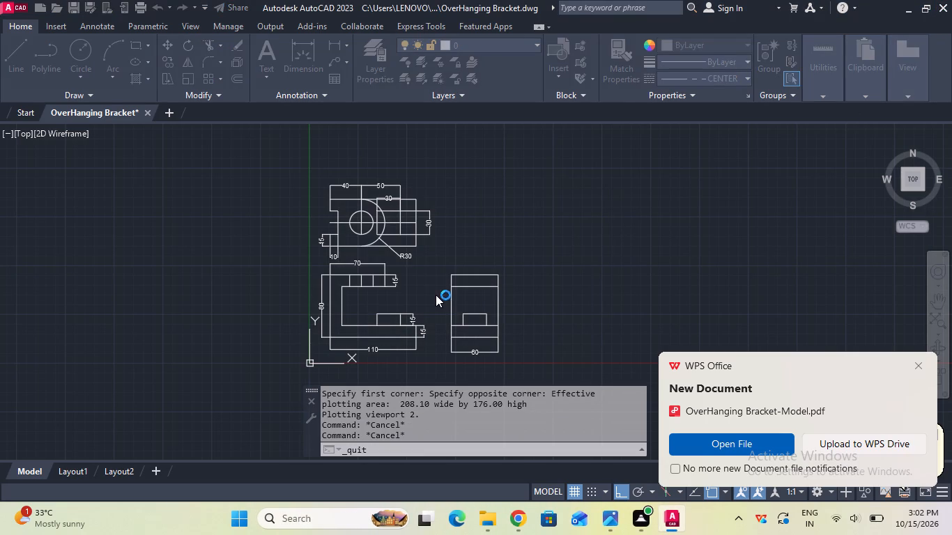